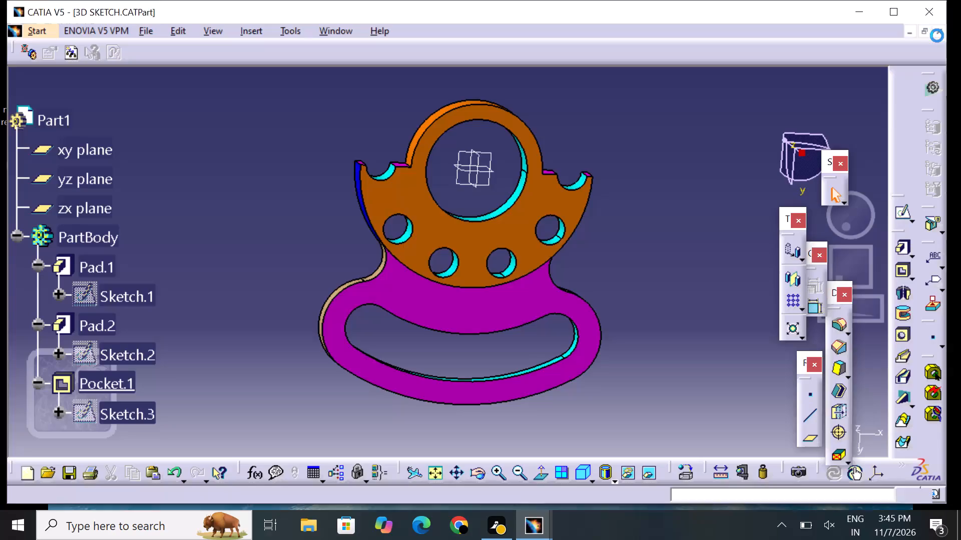
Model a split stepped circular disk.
Finish closing the 3D SKETCH part document.
left_click(531, 289)
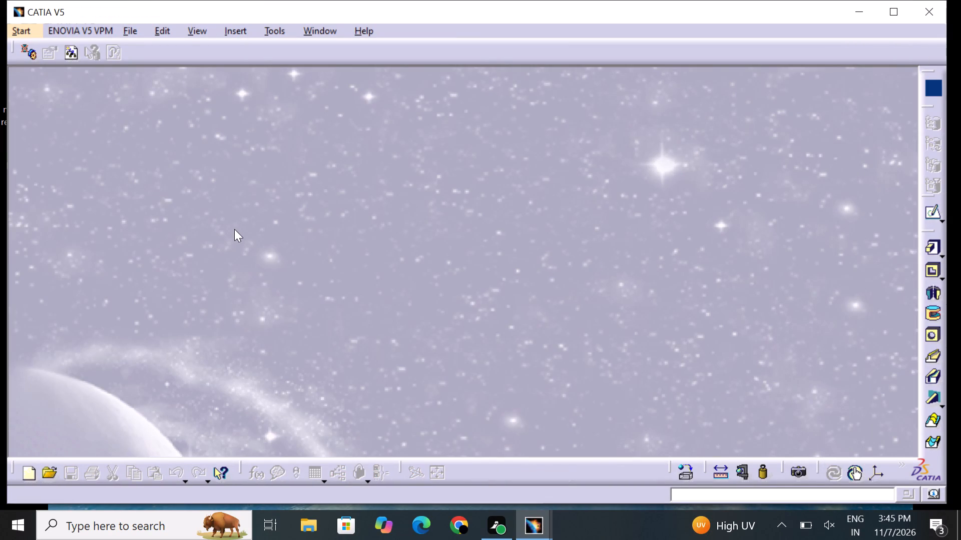
Create a new empty part in the Part Design workbench of Mechanical Design.
left_click(23, 29)
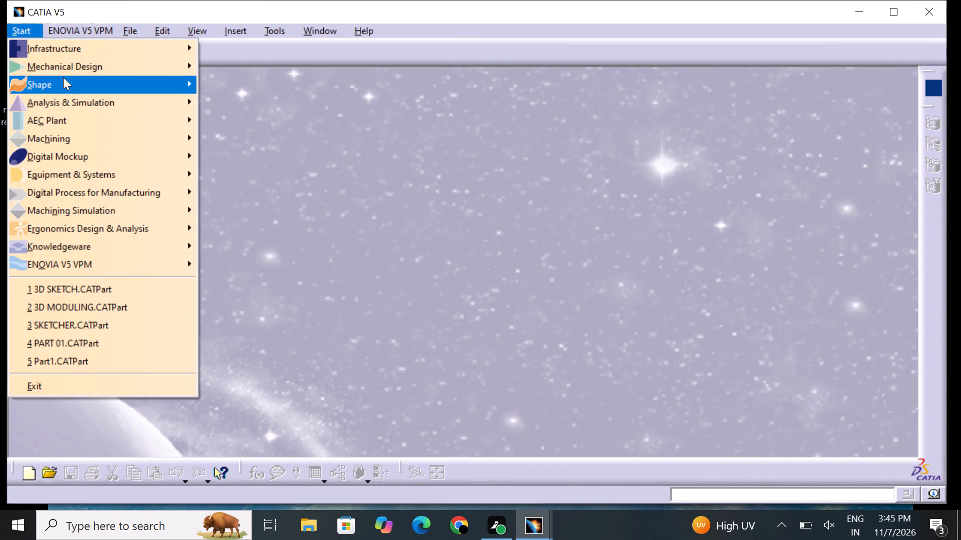
left_click(82, 74)
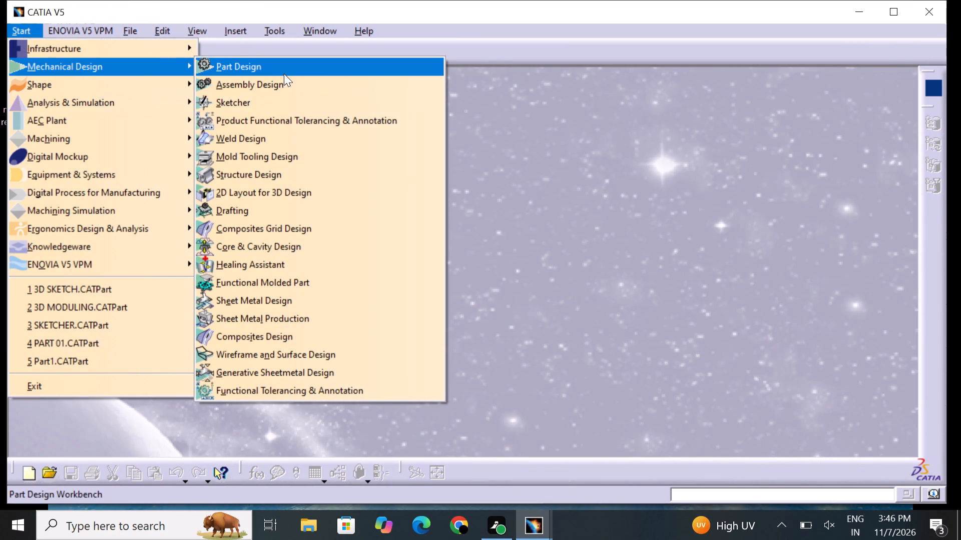
left_click(286, 71)
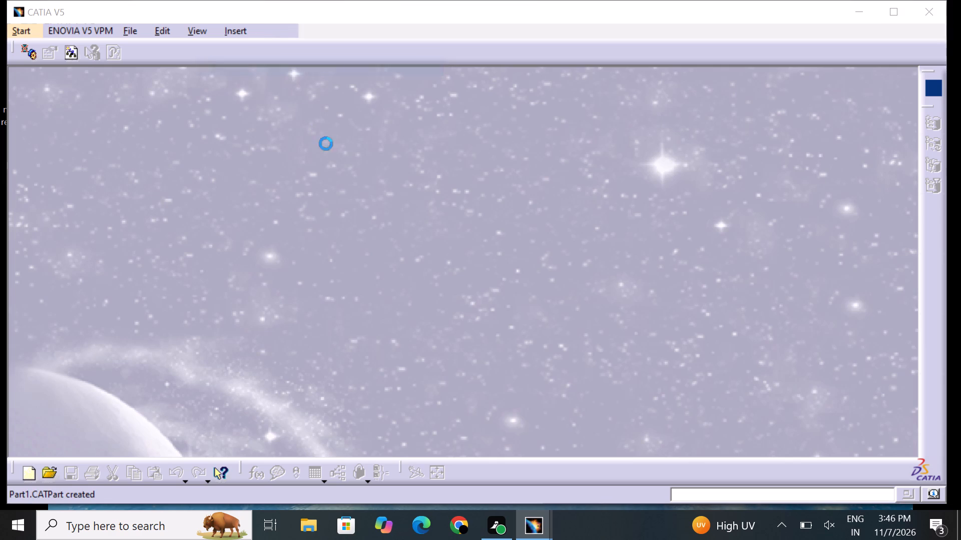
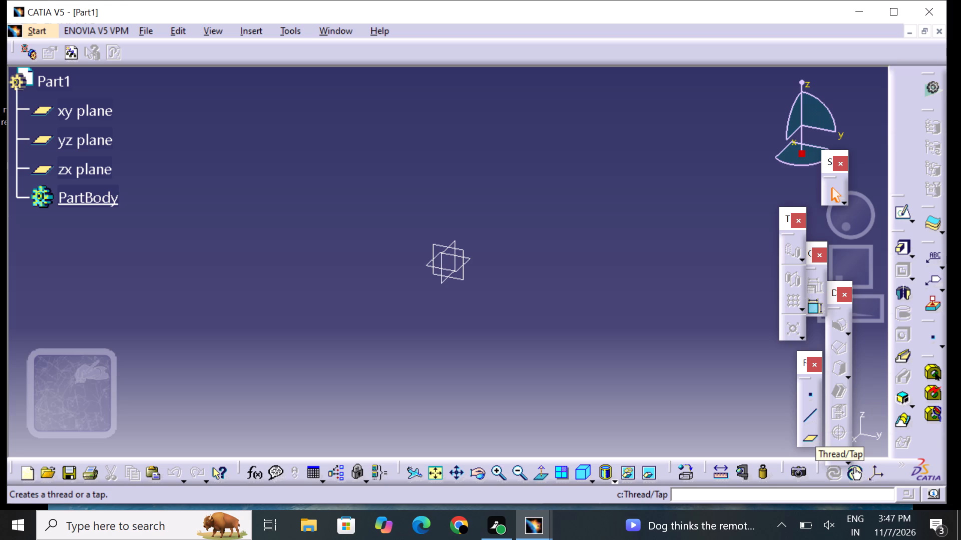
Start a sketch on the xy plane and draw a circle about 117 mm in diameter centred on the origin.
left_click_drag(58, 99, 58, 106)
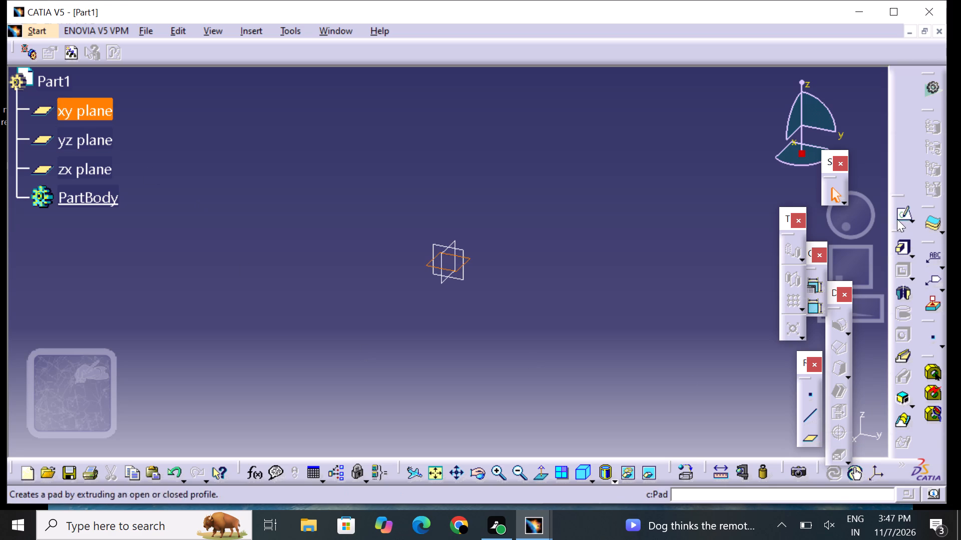
left_click(897, 217)
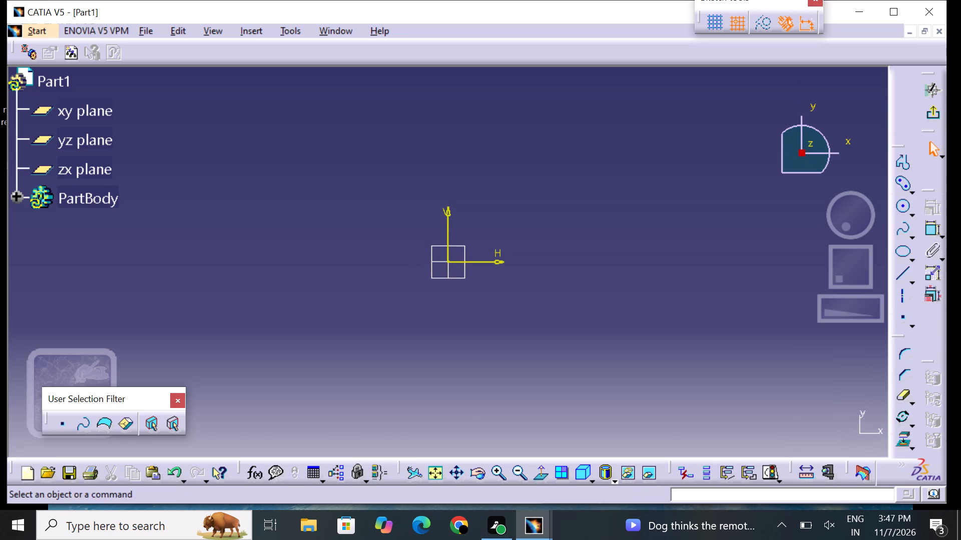
middle_click_drag(572, 306, 594, 310)
middle_click_drag(573, 285, 573, 285)
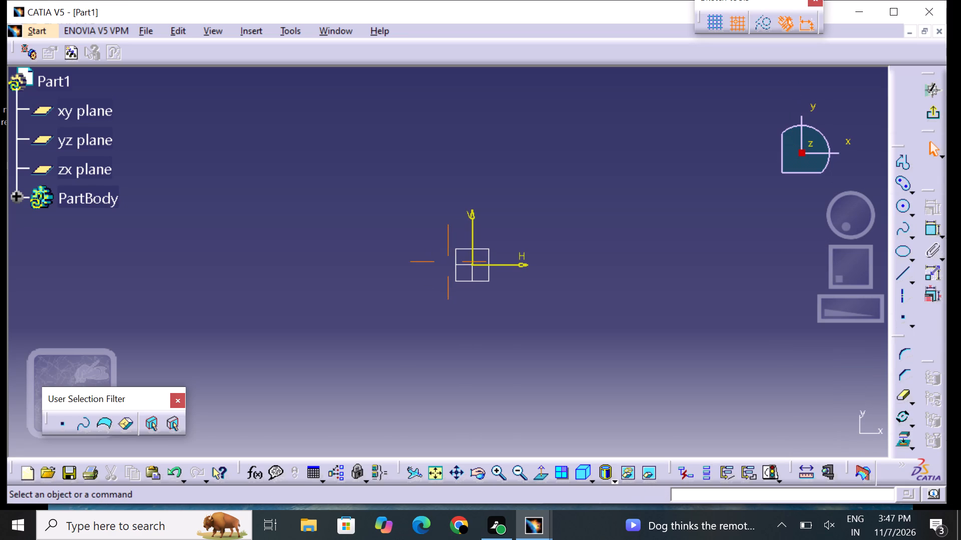
middle_click_drag(573, 285, 560, 293)
left_click(900, 206)
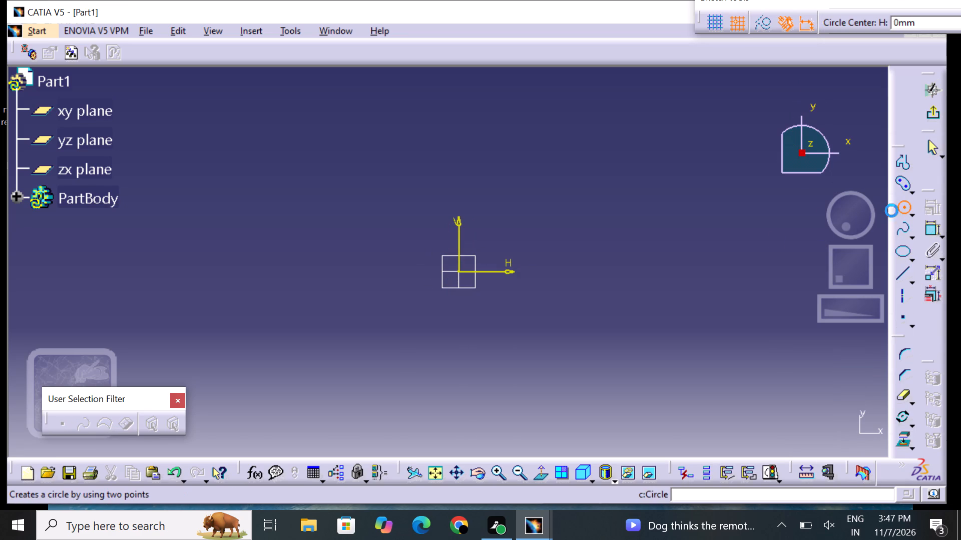
left_click(453, 270)
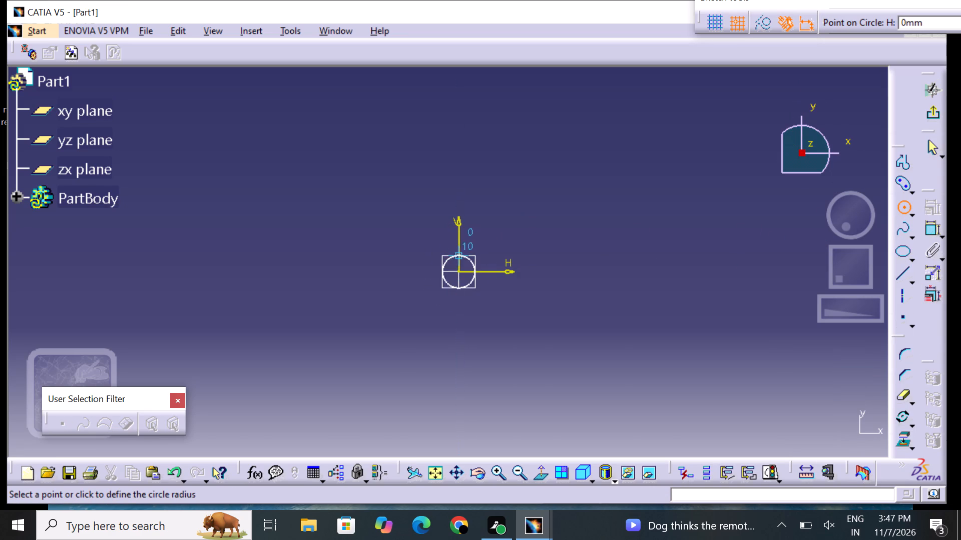
left_click(533, 228)
left_click(617, 298)
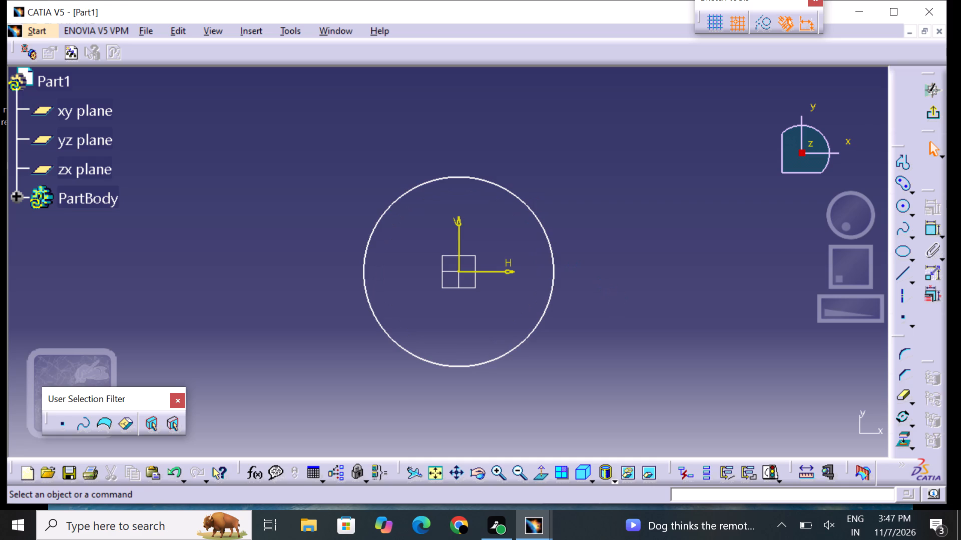
Dimension the circle's diameter, set it to 120 mm, and exit the sketch.
left_click(932, 228)
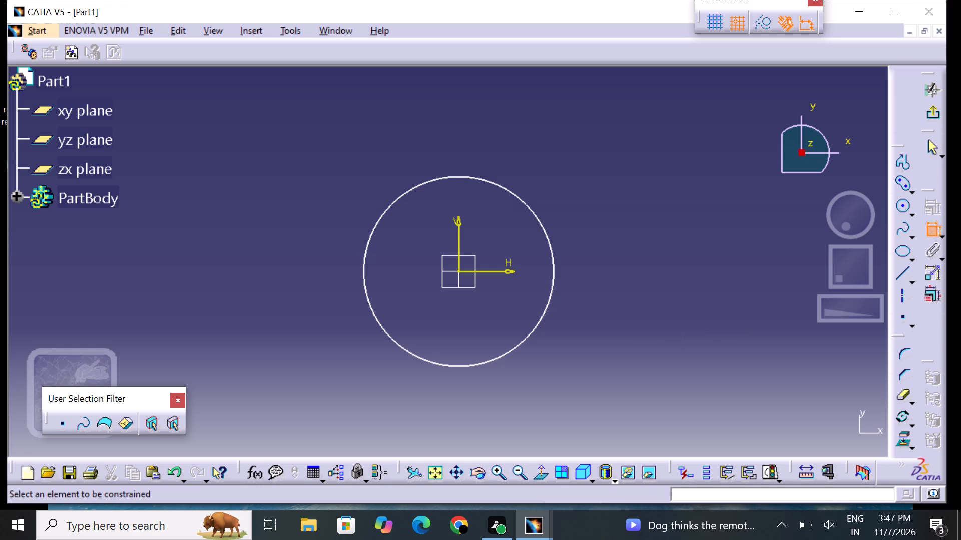
left_click(546, 313)
left_click(574, 334)
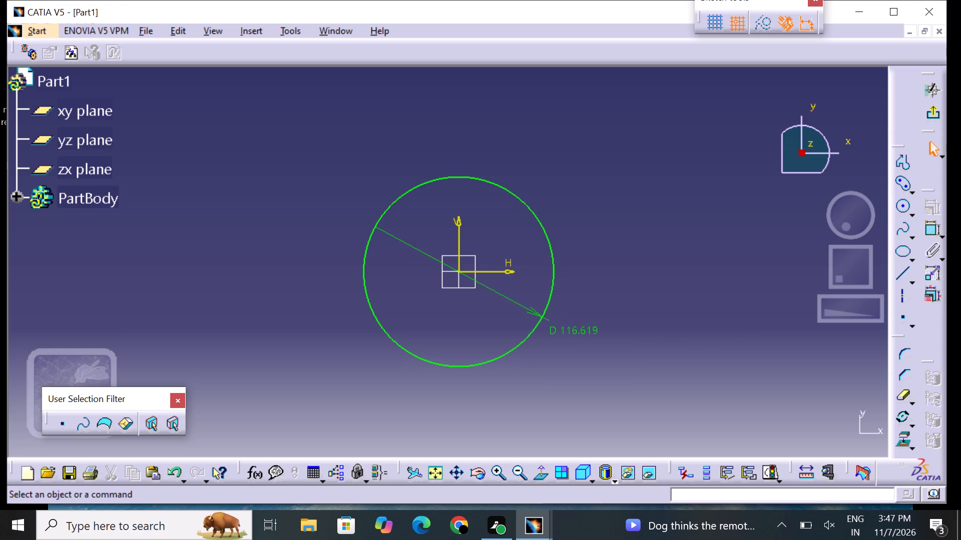
double_click(576, 332)
key("BackSpace")
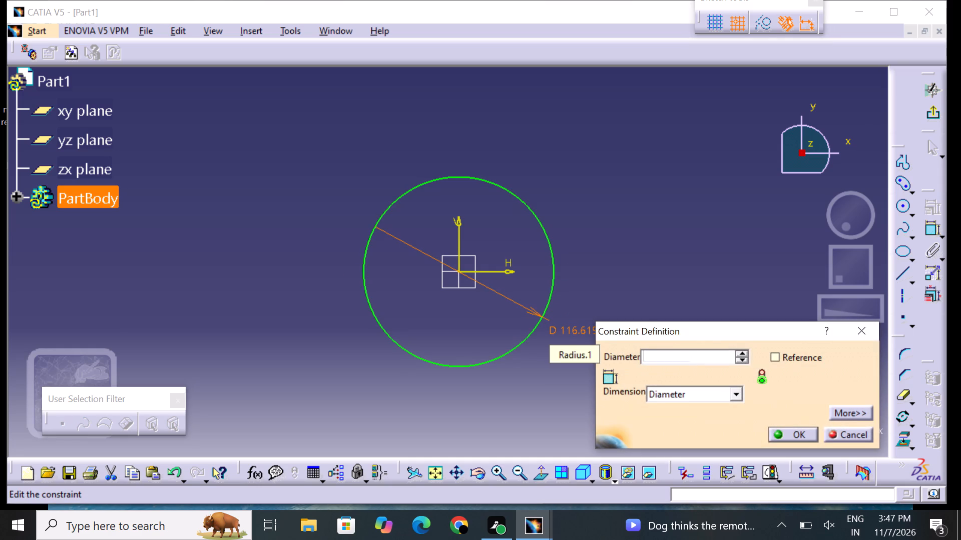
type("120")
key("Return")
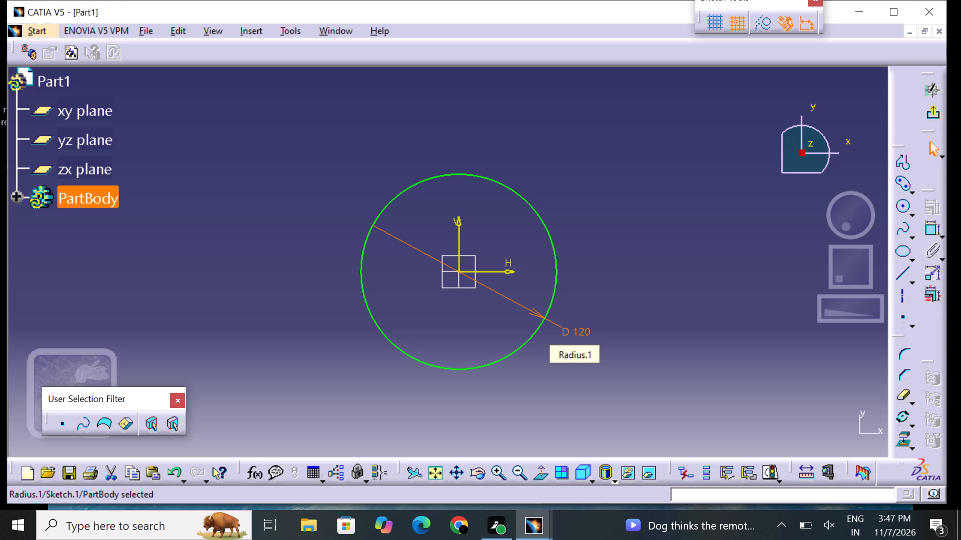
left_click(589, 386)
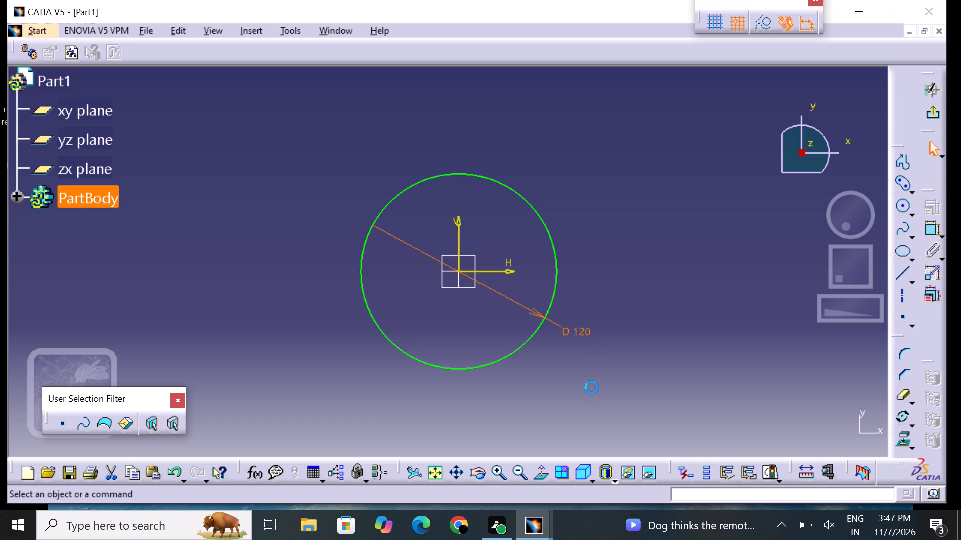
middle_click_drag(569, 384, 556, 356)
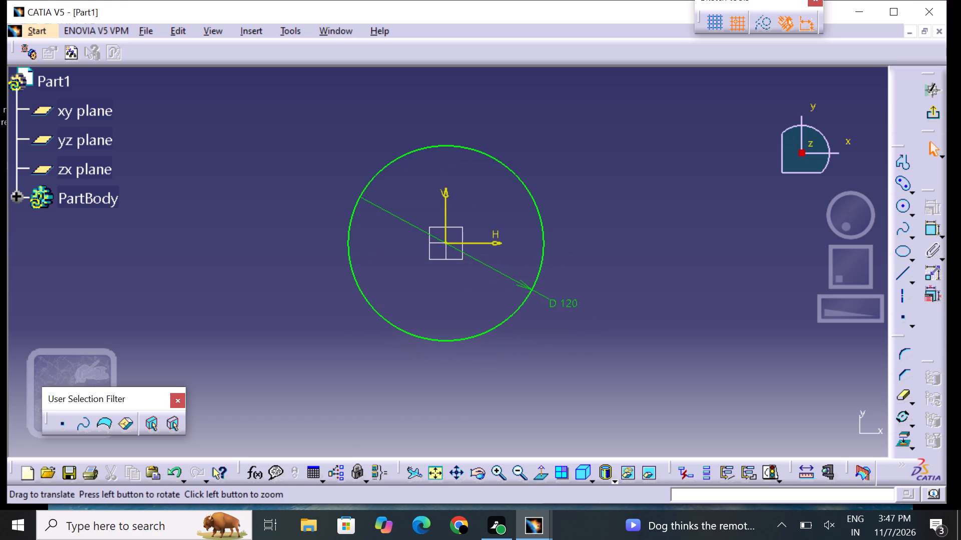
left_click(936, 115)
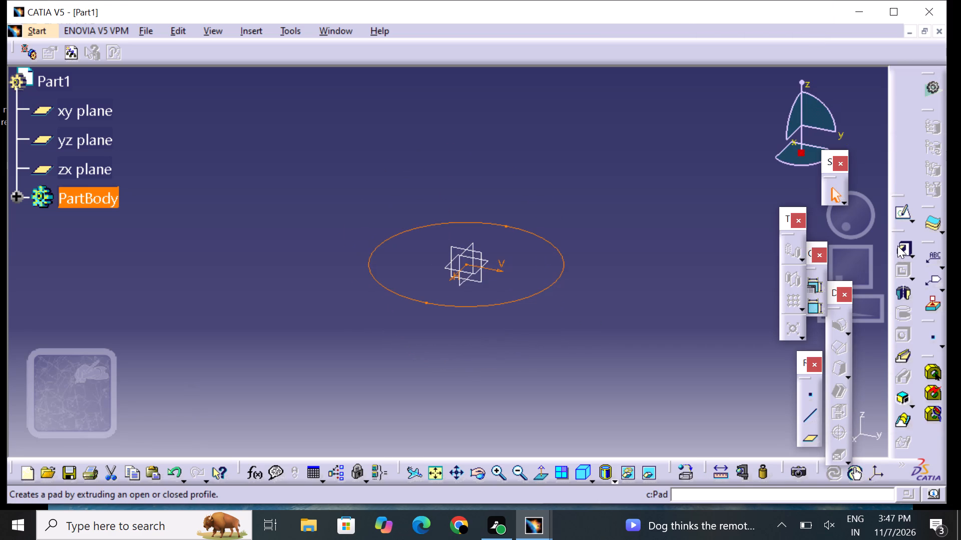
Pad the circle sketch with a length of 5 mm in the reversed direction, below the xy plane.
left_click(897, 245)
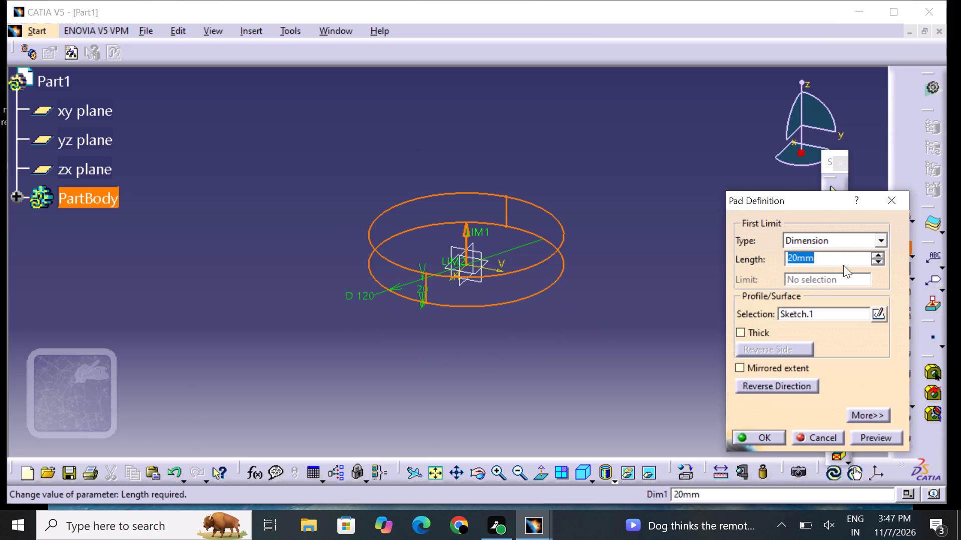
key("BackSpace")
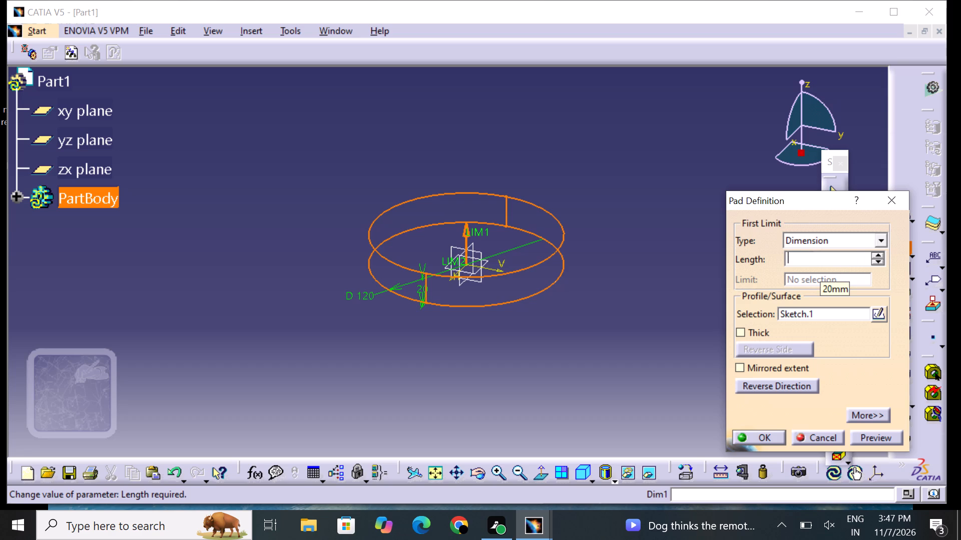
key("1")
key("0")
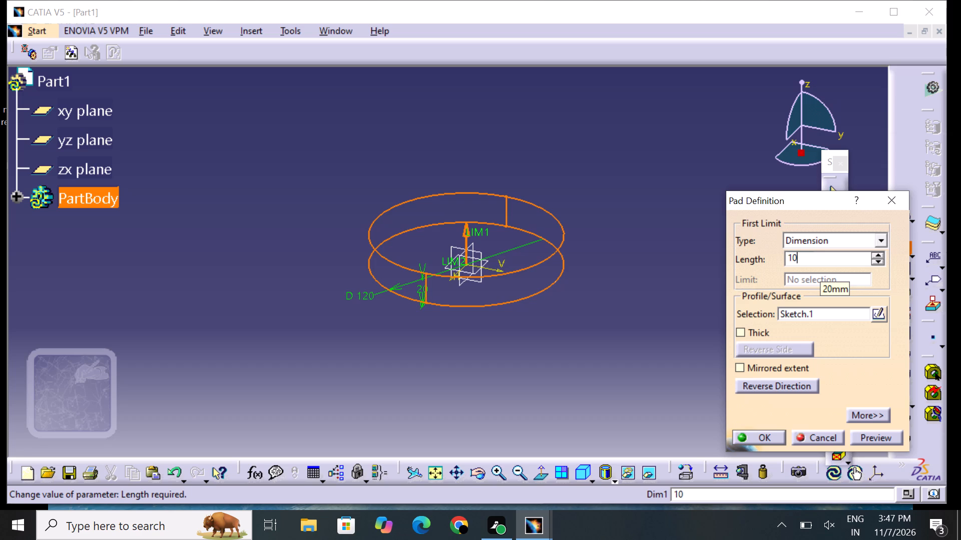
left_click(784, 385)
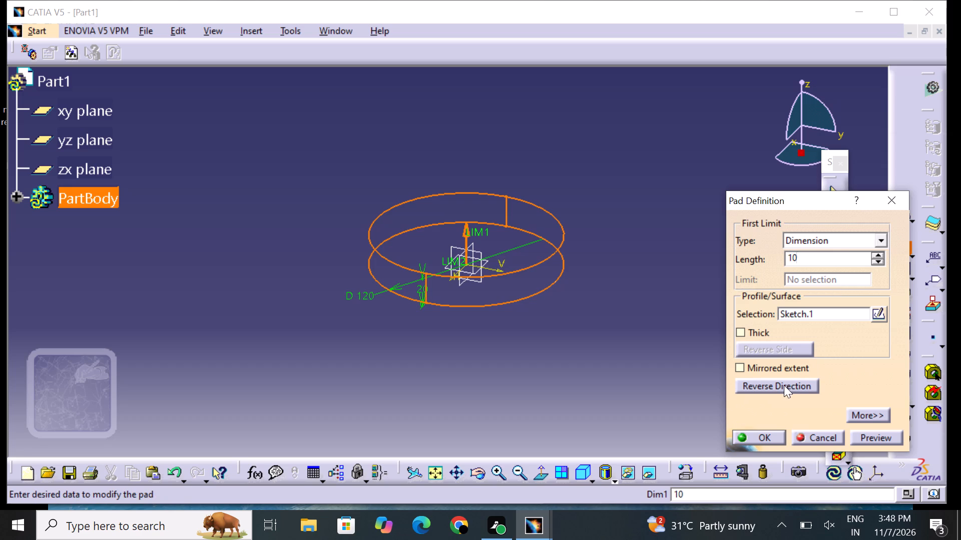
left_click(838, 254)
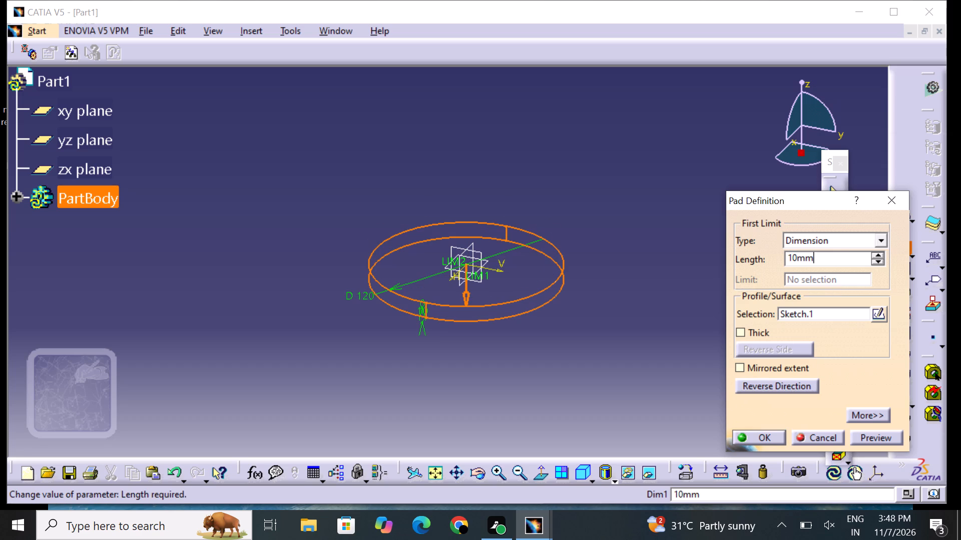
key("BackSpace")
key("BackSpace")
key("BackSpace")
key("BackSpace")
key("BackSpace")
key("BackSpace")
key("BackSpace")
key("BackSpace")
key("BackSpace")
key("BackSpace")
key("BackSpace")
key("BackSpace")
key("5")
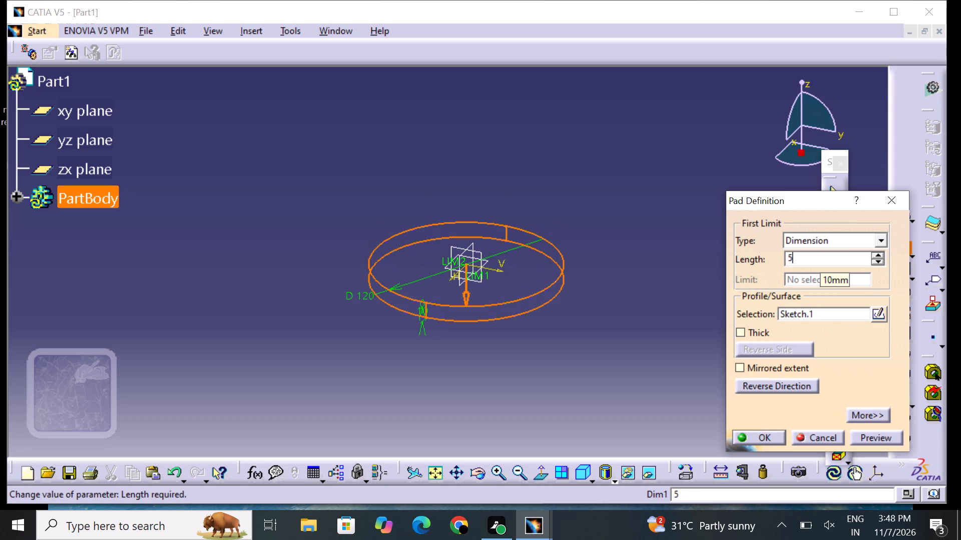
key("Return")
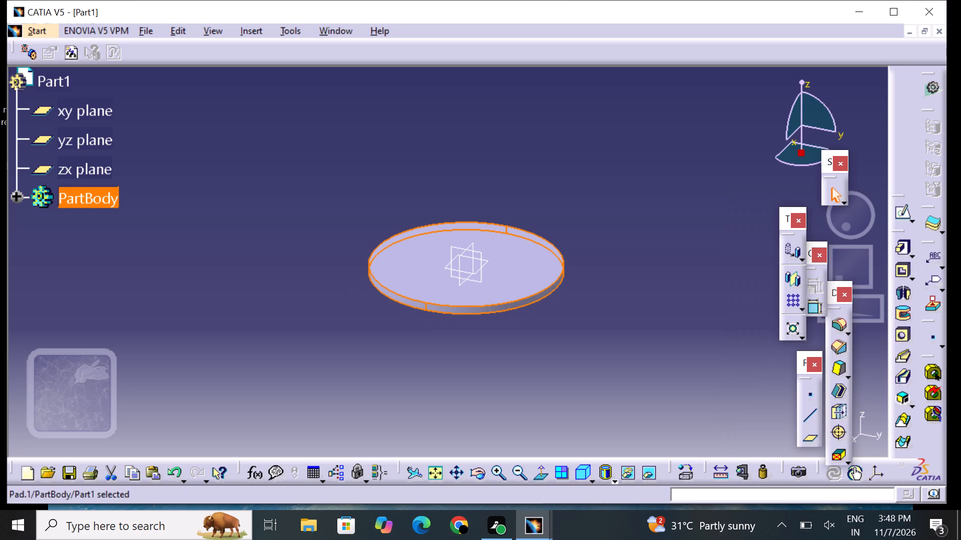
left_click(597, 218)
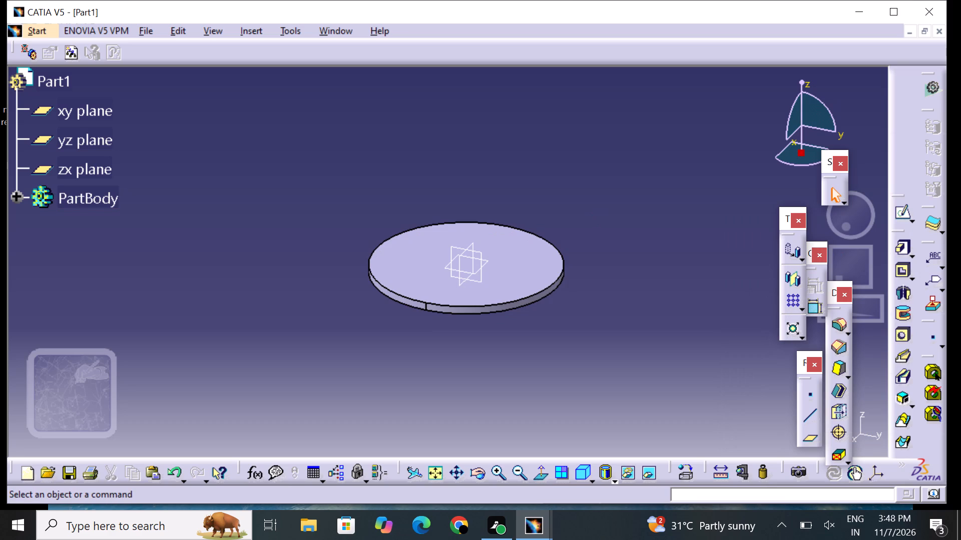
Start a sketch on the disc's top face and draw a circle about 72 mm in diameter centred on the origin.
left_click(534, 249)
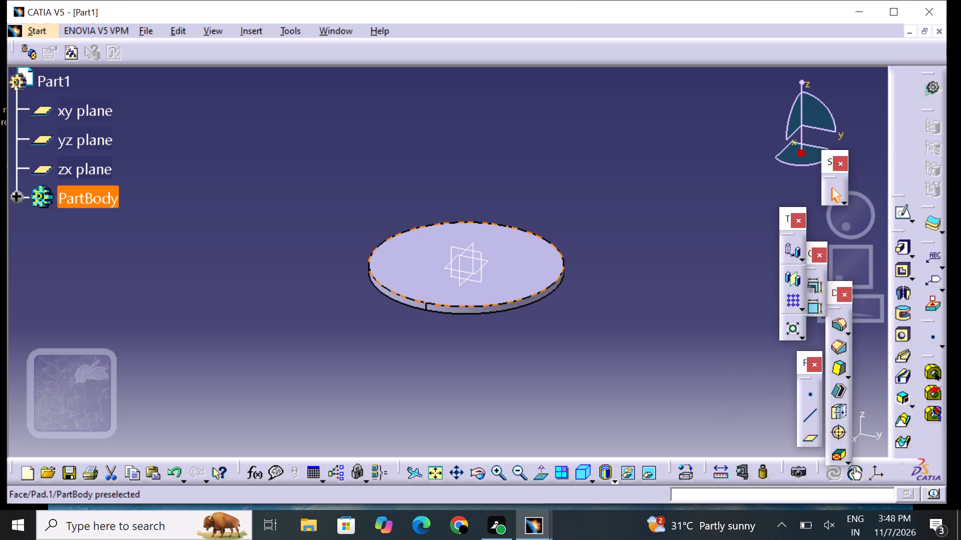
left_click(896, 213)
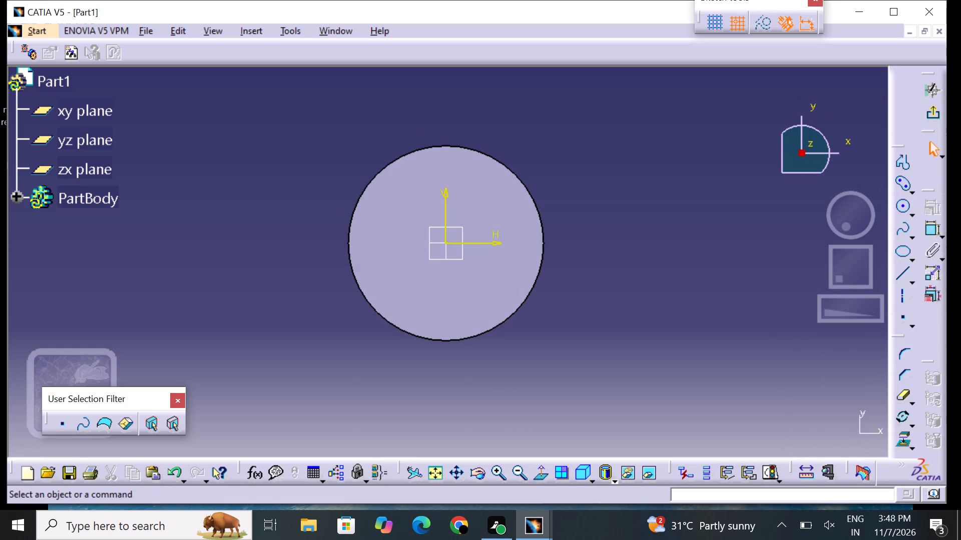
middle_click_drag(640, 244, 678, 267)
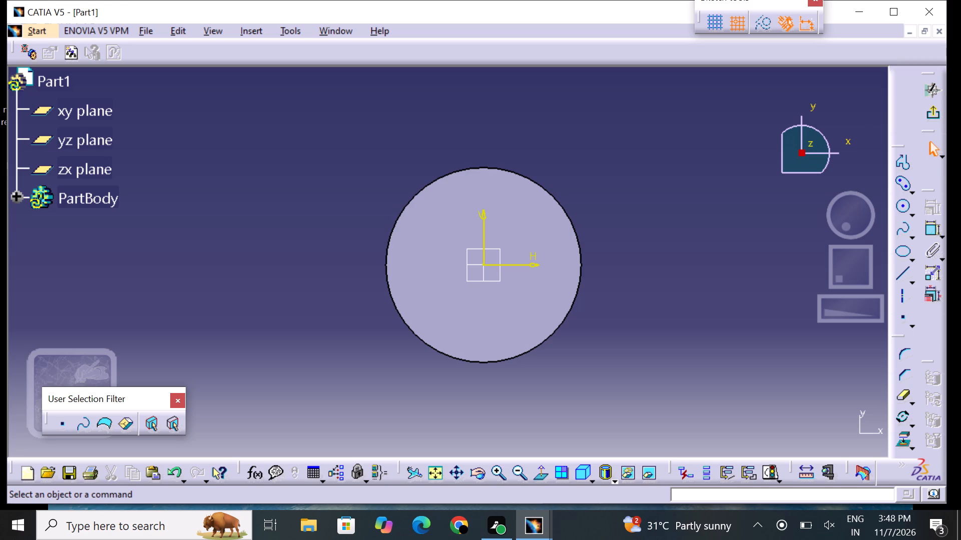
left_click(900, 211)
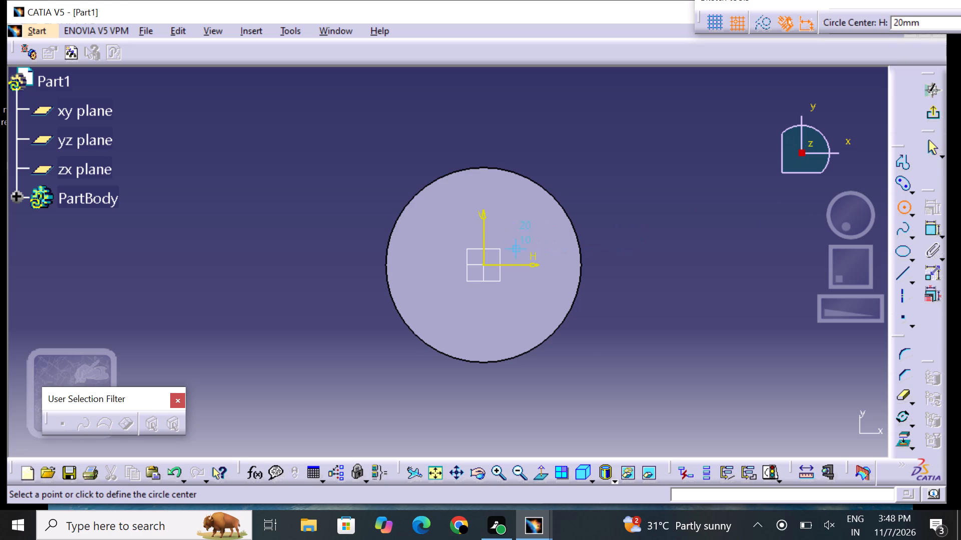
left_click(489, 270)
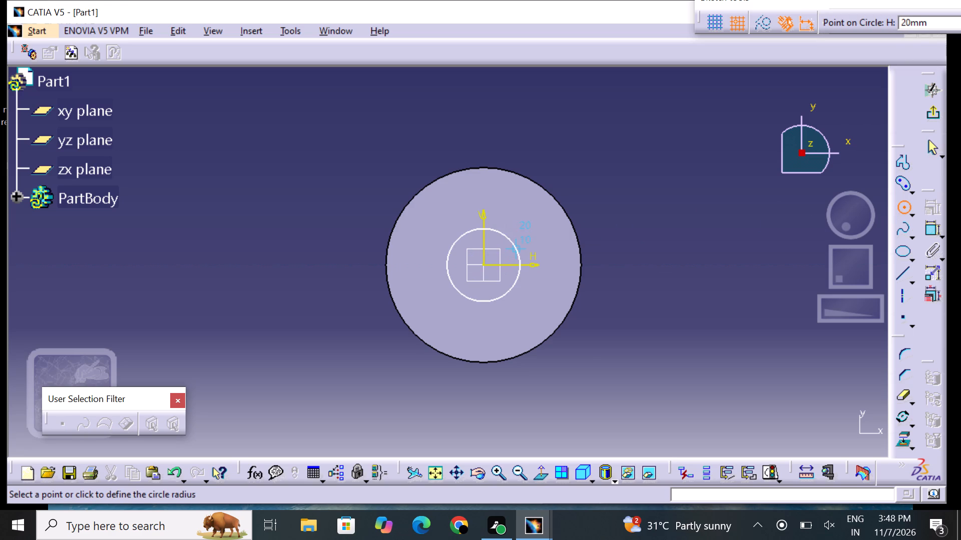
left_click(526, 235)
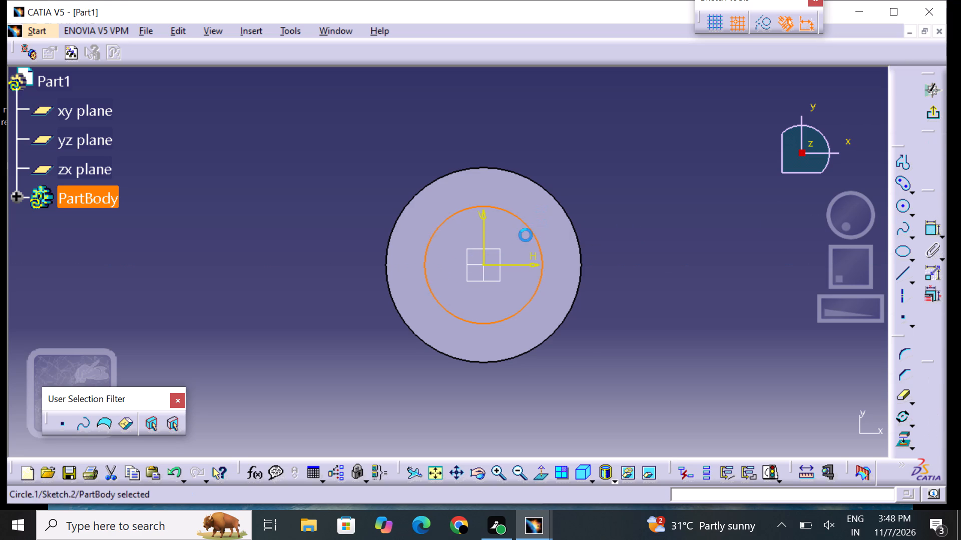
left_click(736, 255)
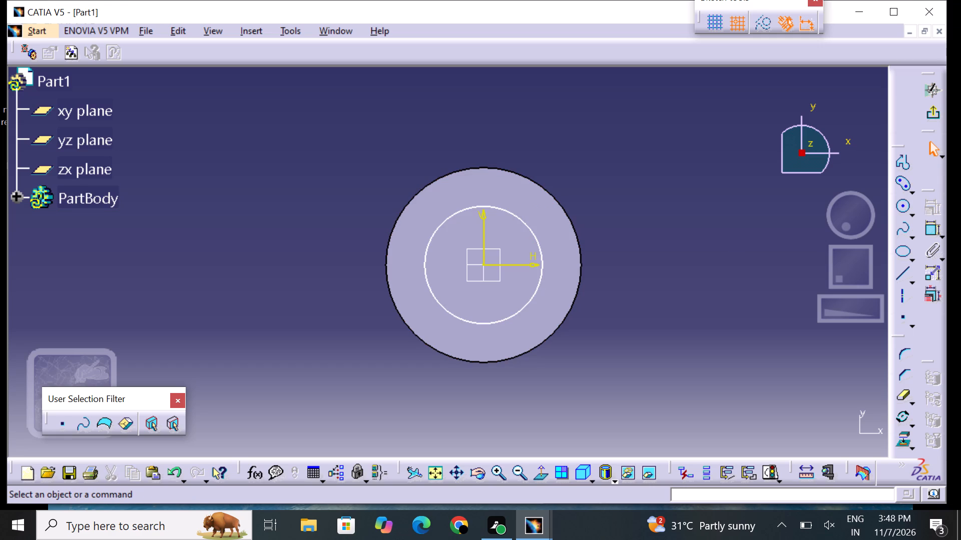
Dimension the diameter of the new circle on the disc's top face.
left_click(920, 227)
left_click(932, 229)
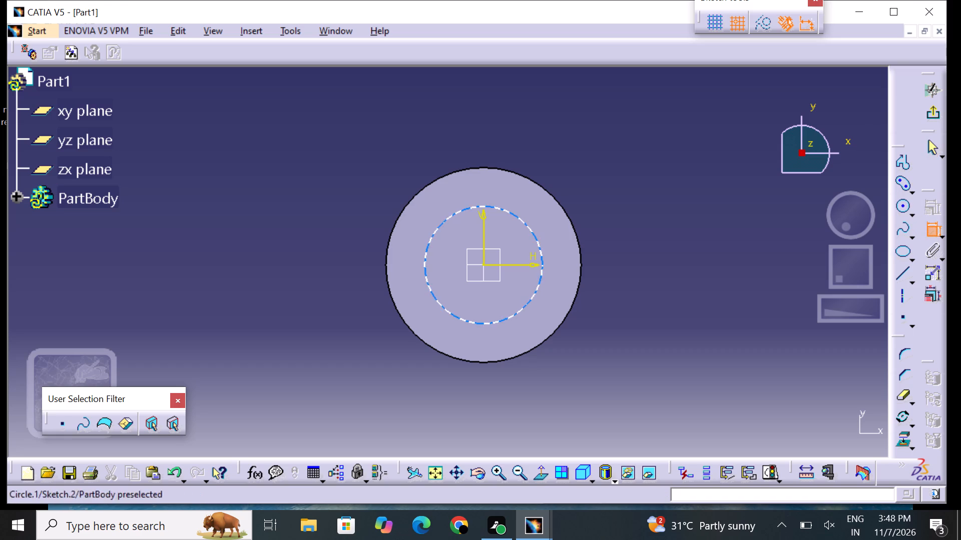
left_click(544, 268)
left_click(642, 300)
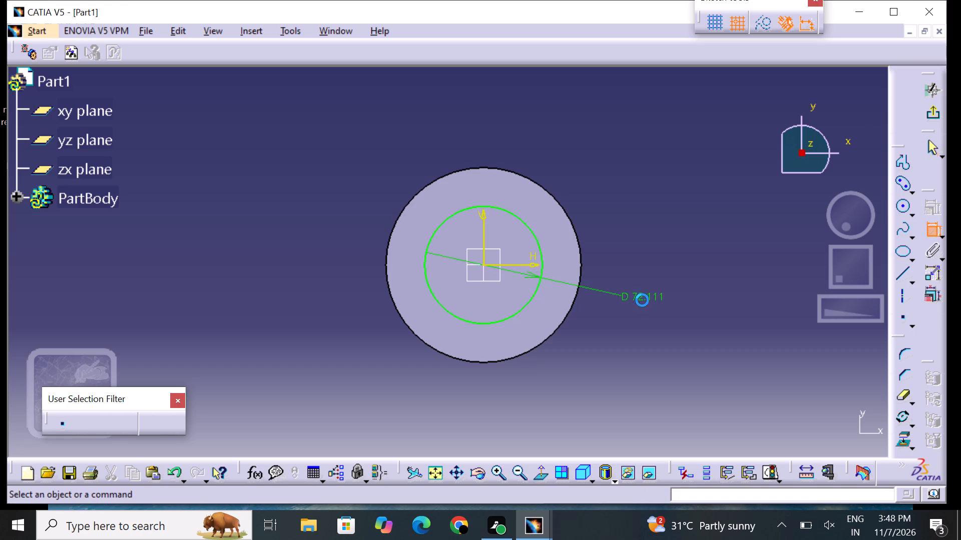
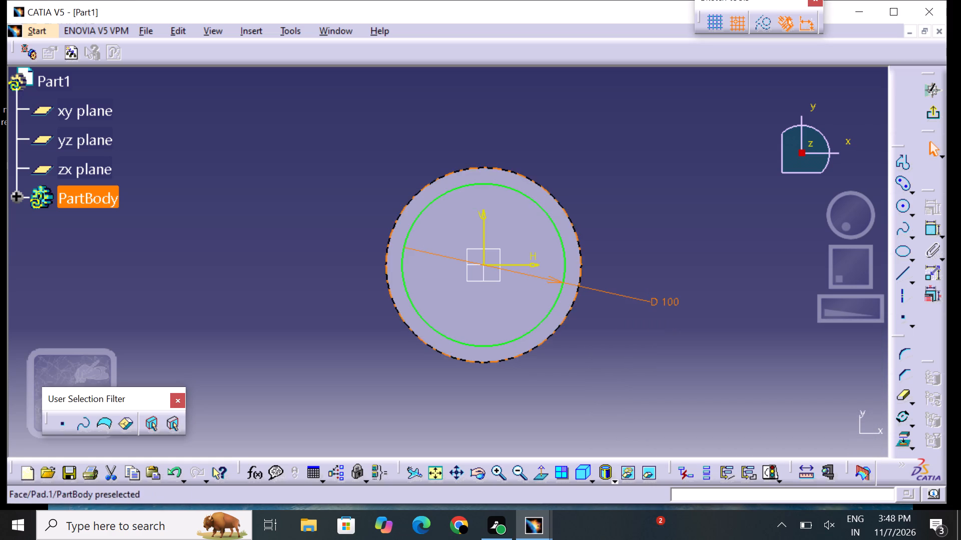
Exit the sketch of the 100 mm circle on the disc's top face.
left_click(597, 390)
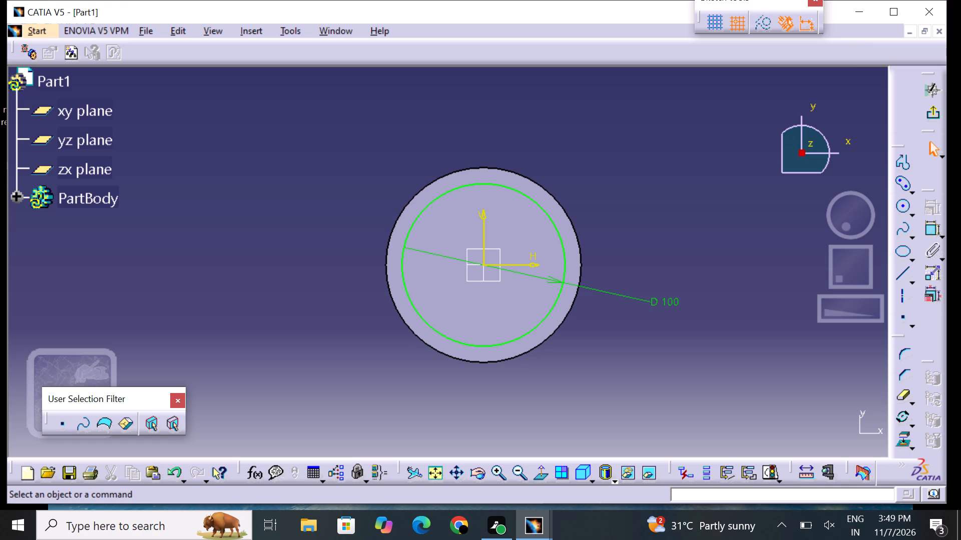
left_click(926, 113)
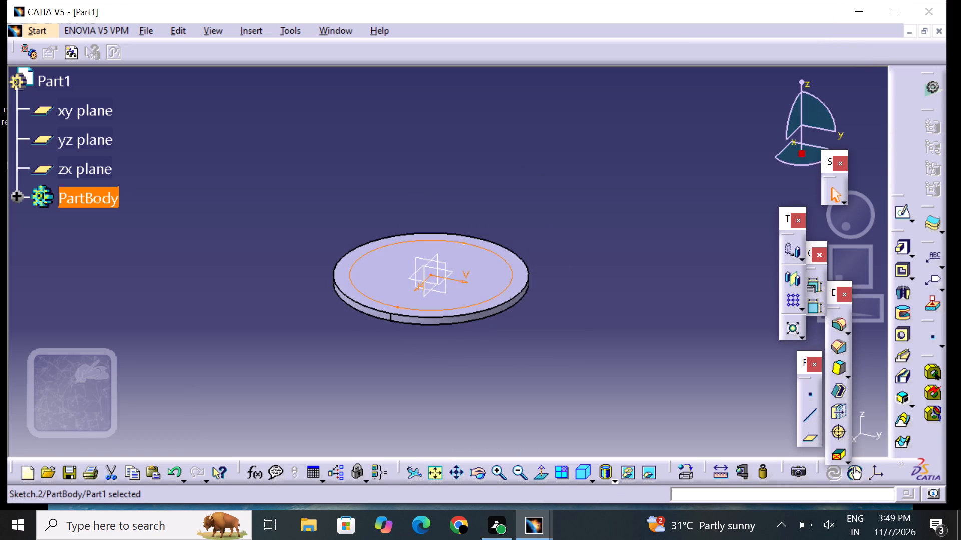
Pad the 100 mm circle sketch with a length of 10 mm and mirrored extent.
left_click(904, 245)
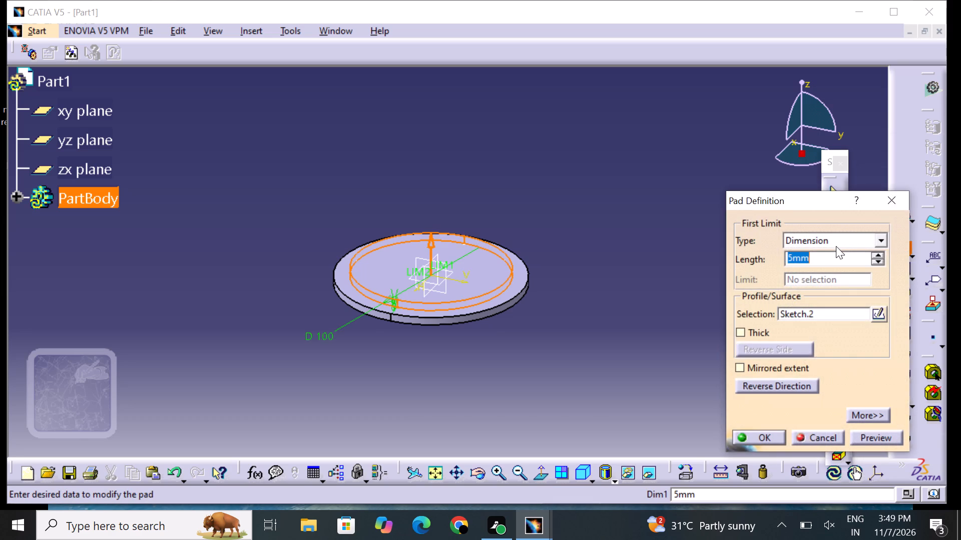
left_click(784, 373)
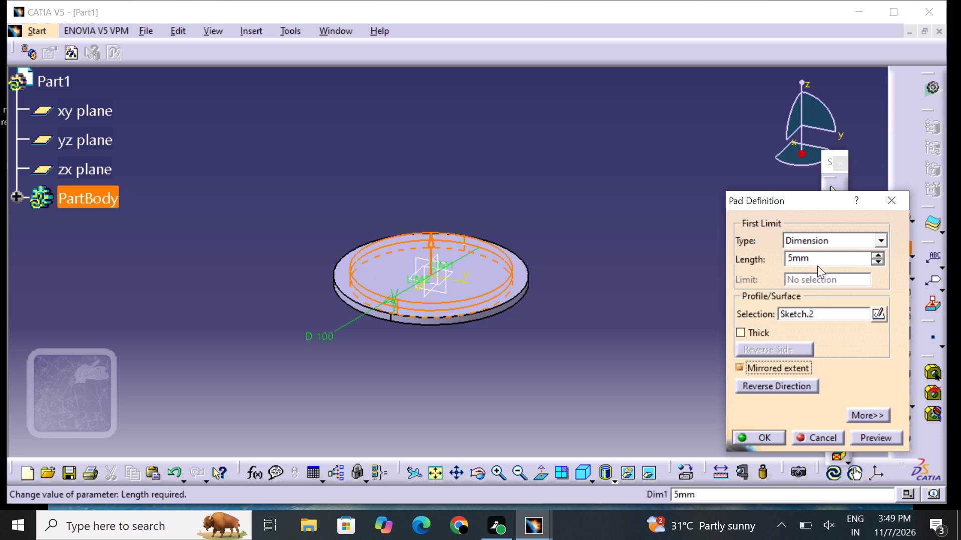
left_click_drag(816, 259, 811, 250)
key("BackSpace")
key("BackSpace")
key("BackSpace")
key("BackSpace")
key("BackSpace")
key("BackSpace")
key("BackSpace")
key("BackSpace")
key("BackSpace")
key("BackSpace")
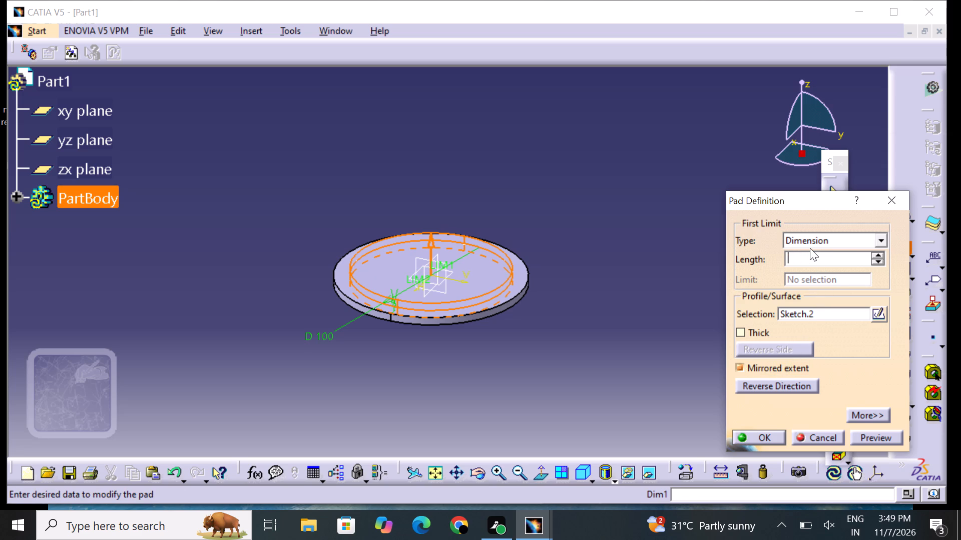
type("10")
key("Return")
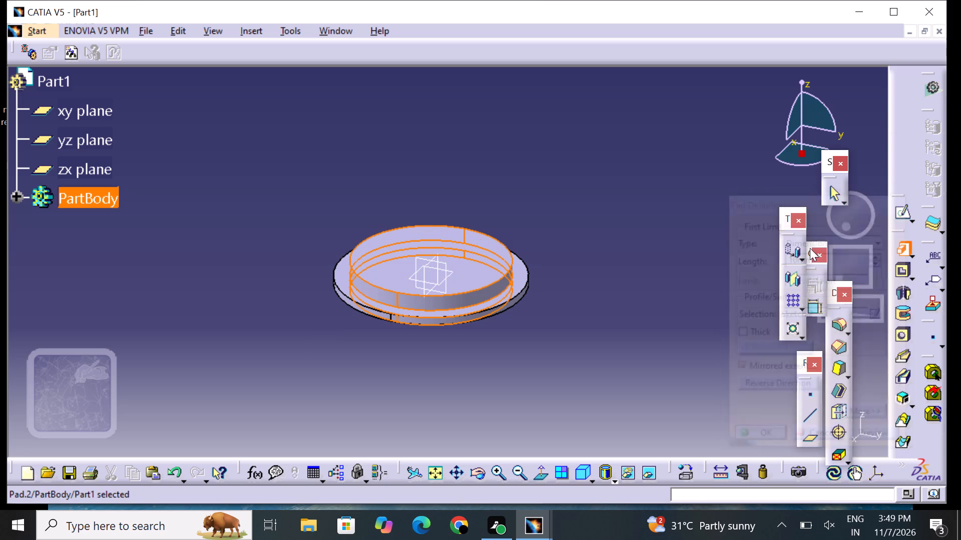
left_click(640, 332)
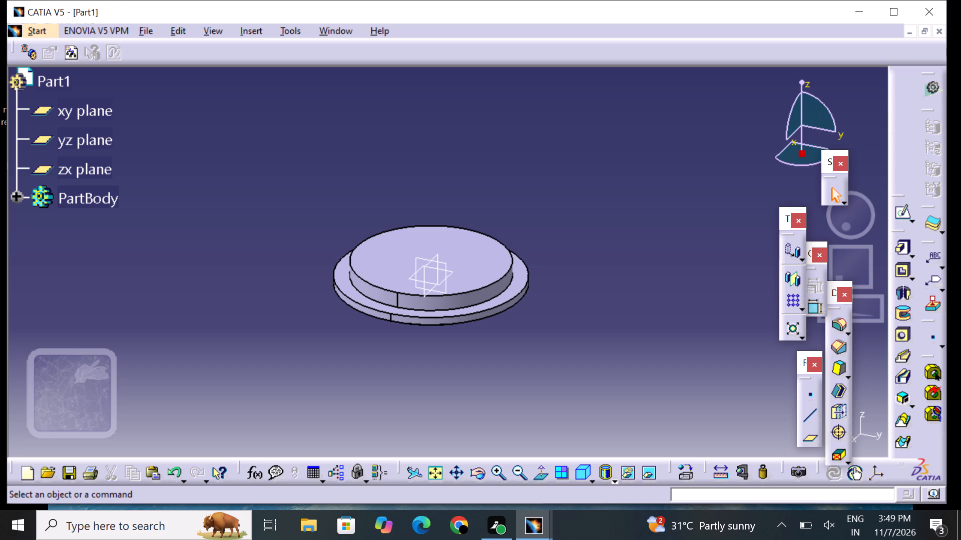
Select the top face of the raised 100 mm disc.
left_click(473, 260)
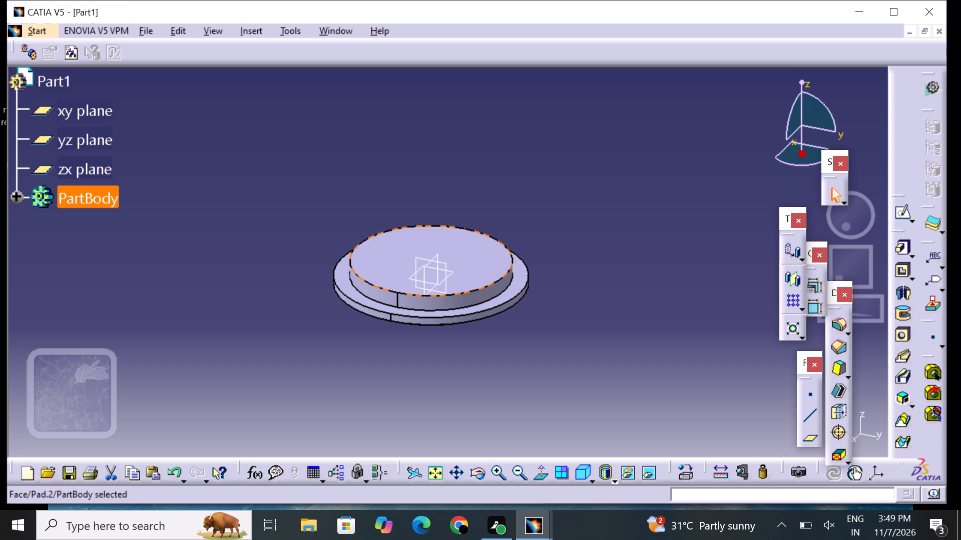
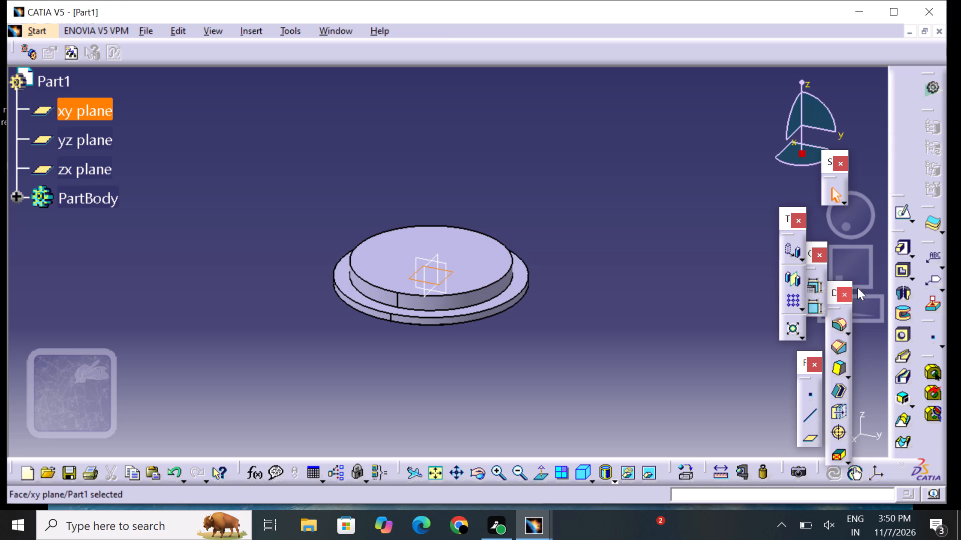
Open a new sketch on the selected xy plane of the stepped disc part.
left_click(899, 212)
middle_click_drag(627, 347, 629, 345)
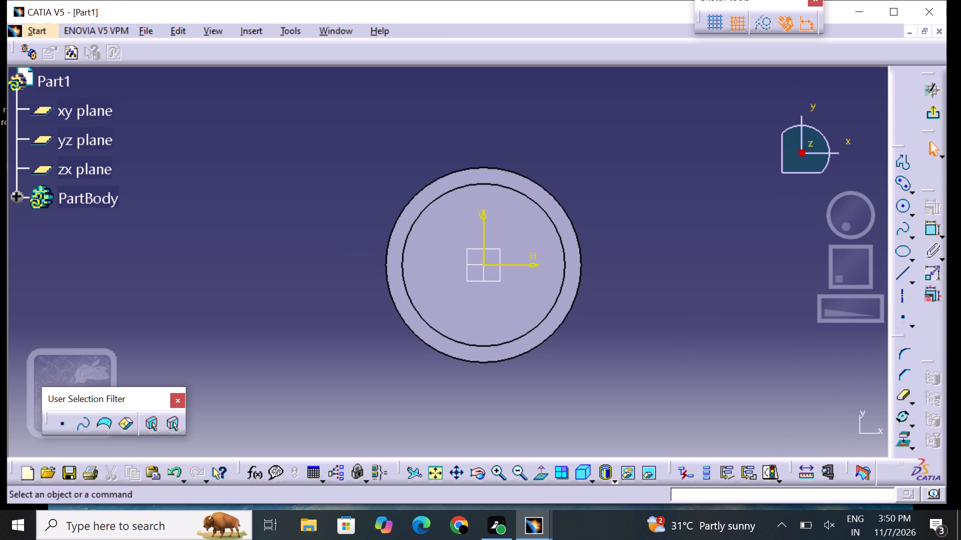
middle_click_drag(629, 345, 640, 335)
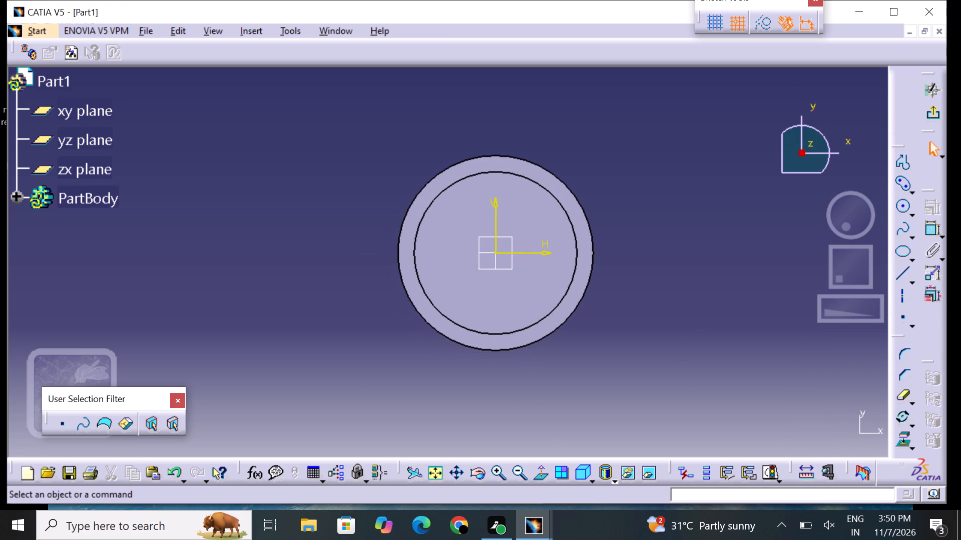
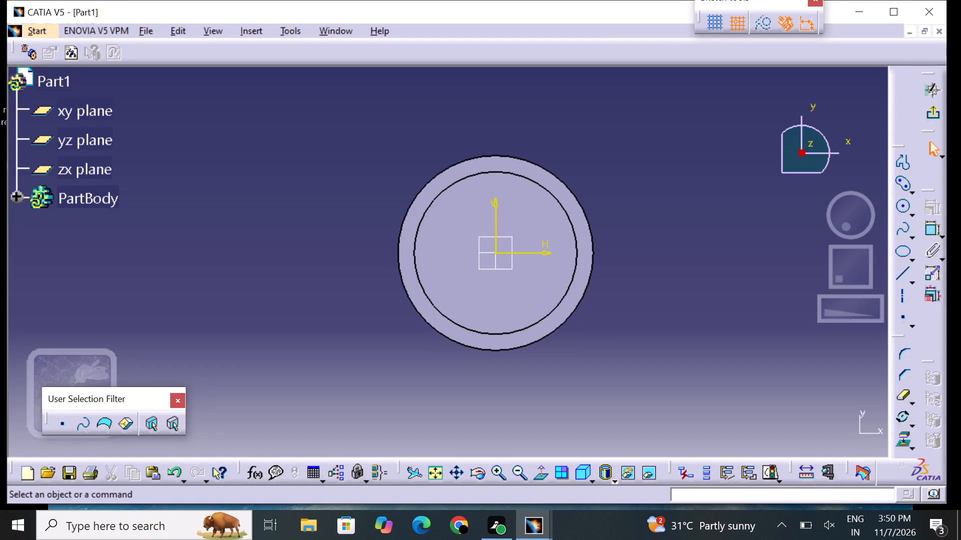
Sketch a circle about 63 mm in diameter centred on the sketch origin.
left_click(902, 208)
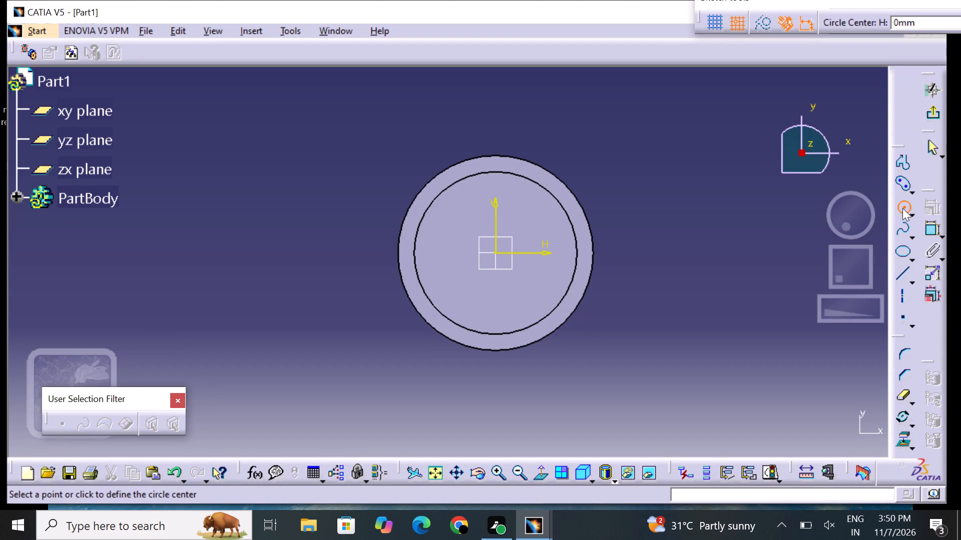
left_click(497, 252)
left_click(551, 239)
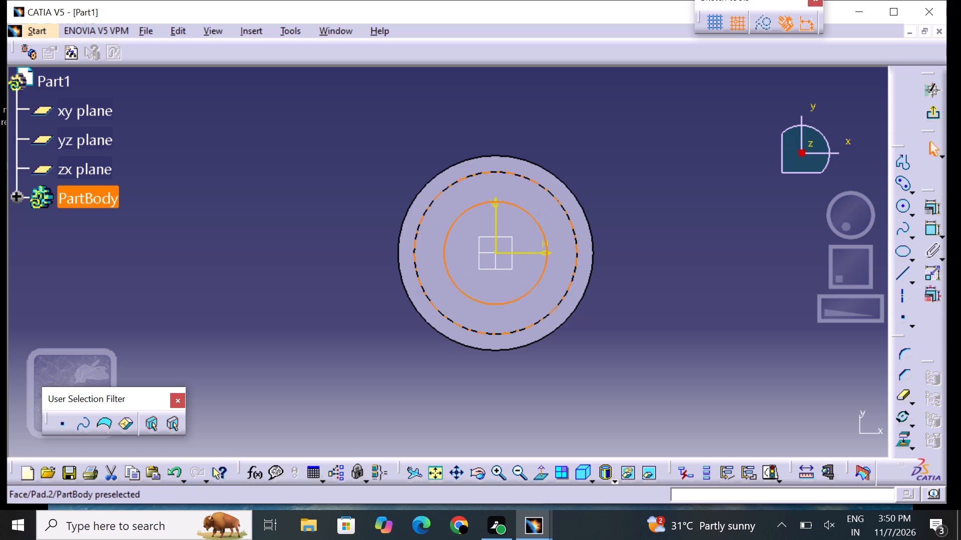
left_click(662, 255)
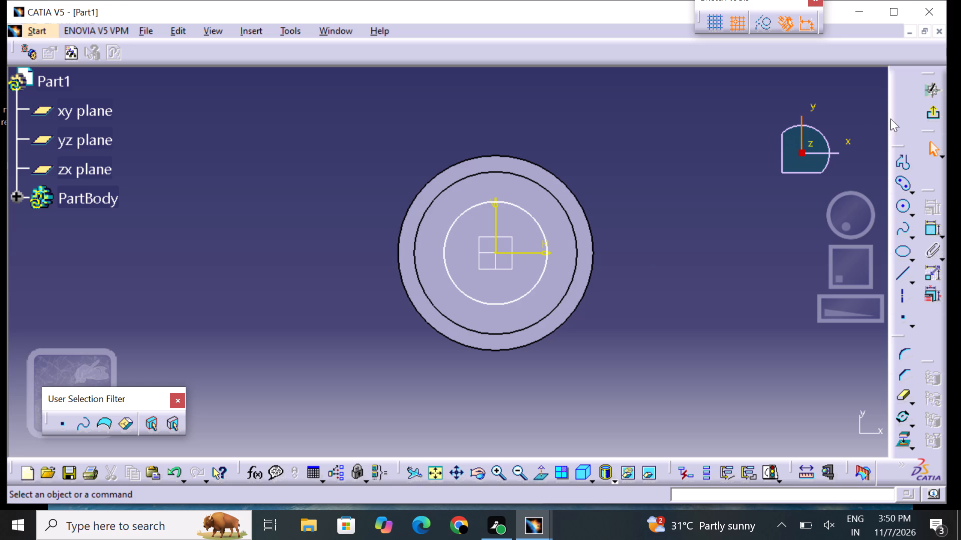
Dimension the new circle's diameter and set it to 150 mm.
left_click(934, 227)
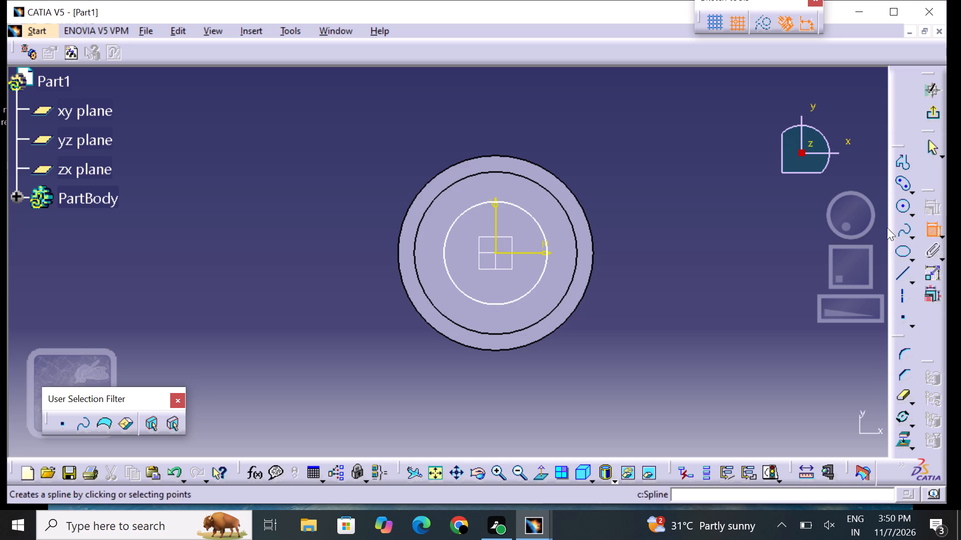
left_click(546, 264)
left_click(625, 261)
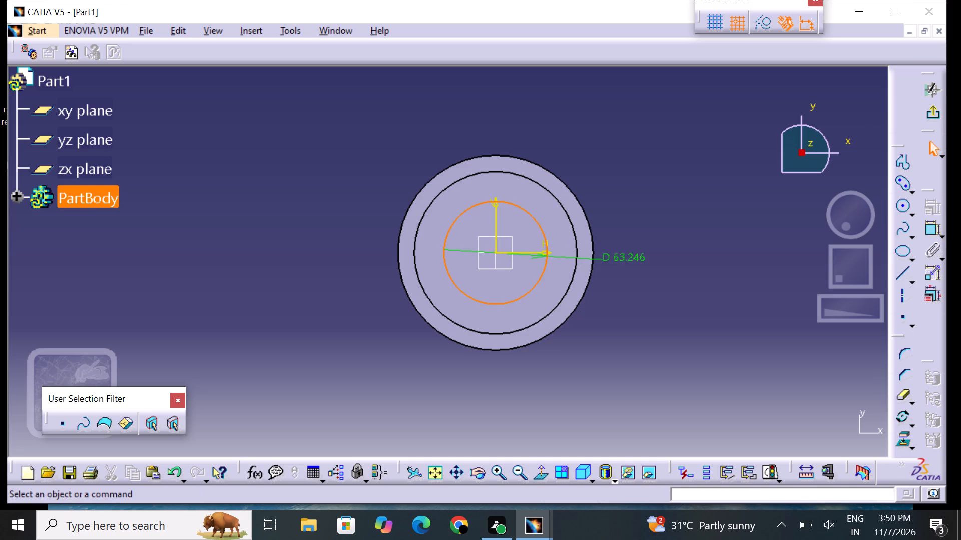
left_click(626, 260)
left_click(626, 260)
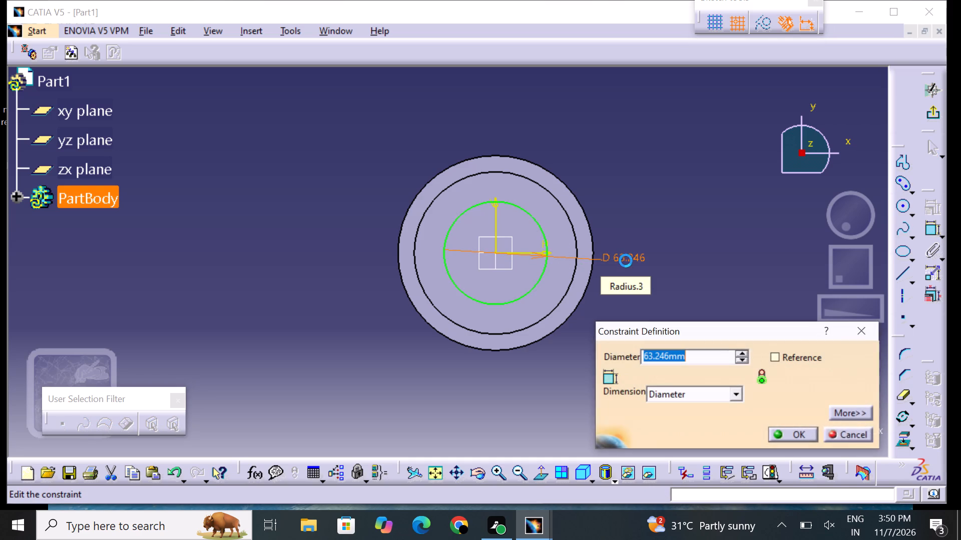
key("BackSpace")
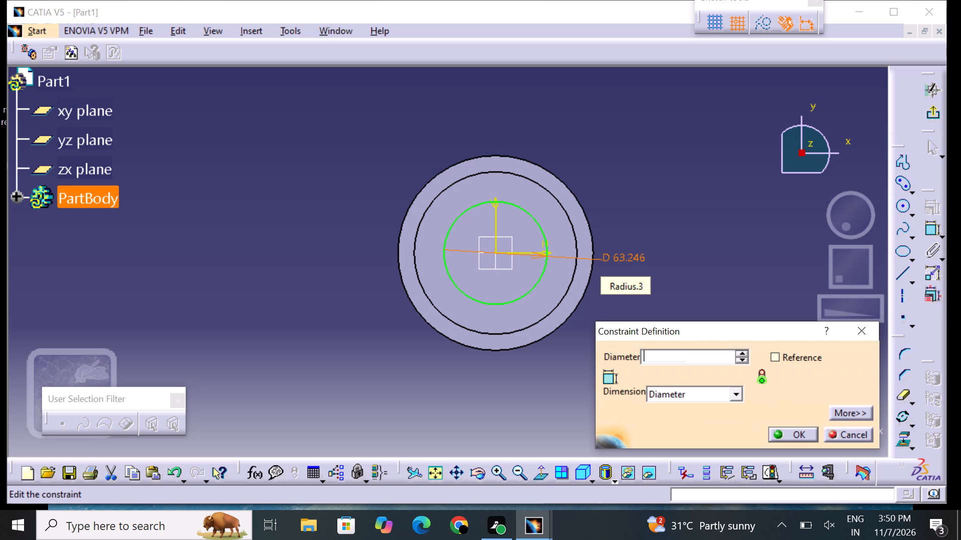
type("150")
key("Return")
left_click(645, 349)
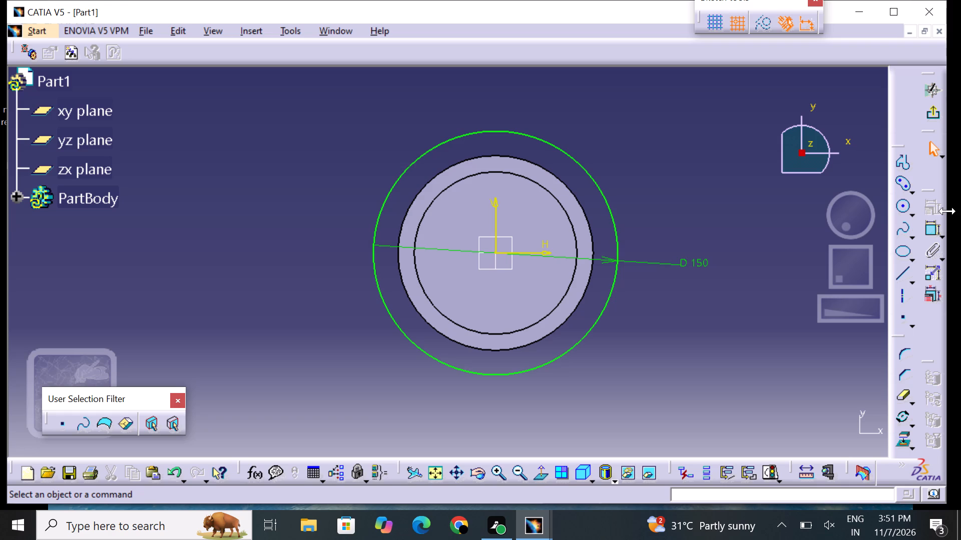
Sketch a second circle about 57 mm in diameter centred on the origin, inside the 150 mm circle.
left_click(905, 209)
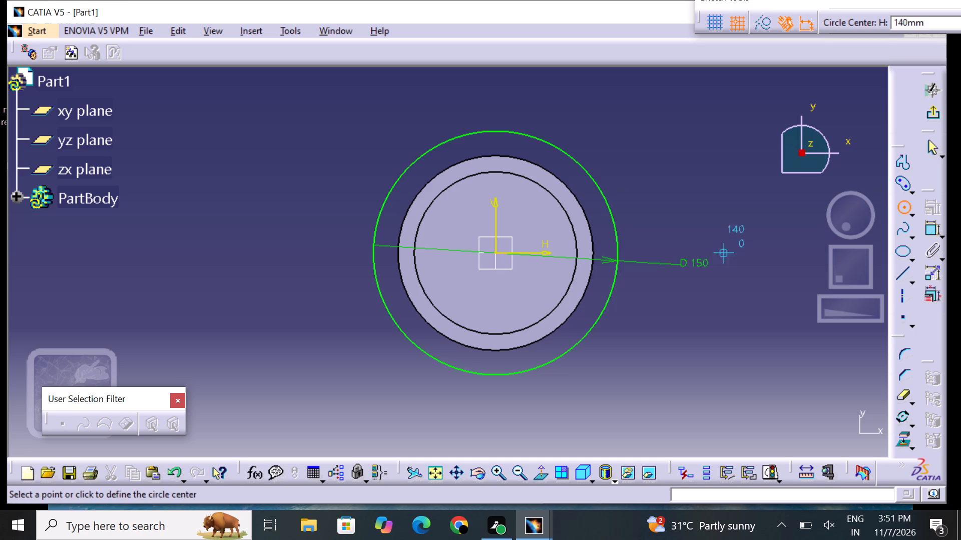
left_click(495, 253)
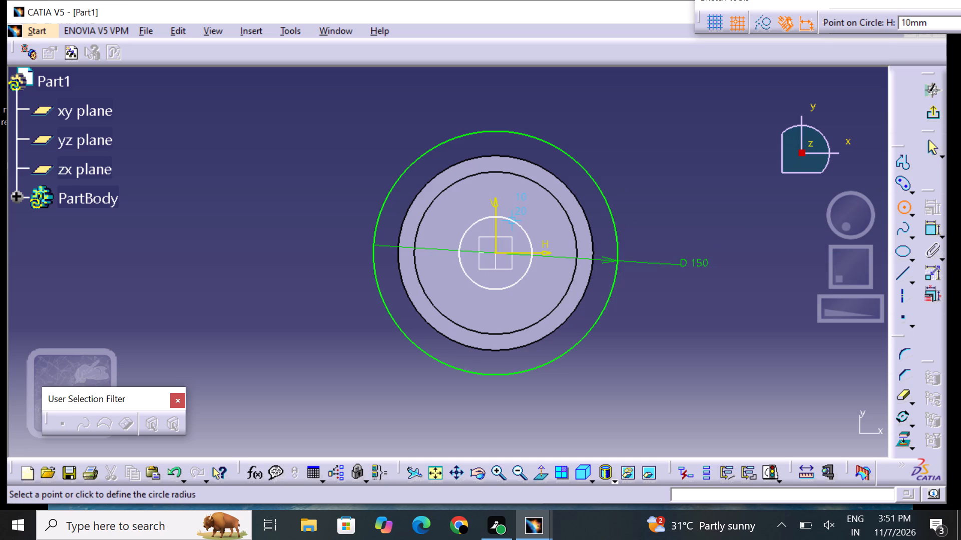
left_click(525, 214)
left_click(723, 322)
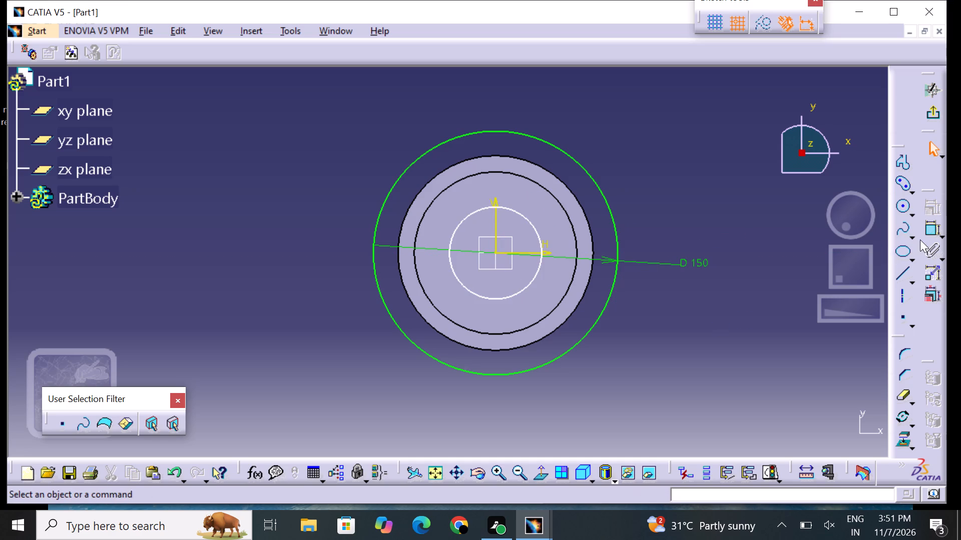
Dimension the inner sketched circle's diameter and open that dimension for editing.
left_click(932, 236)
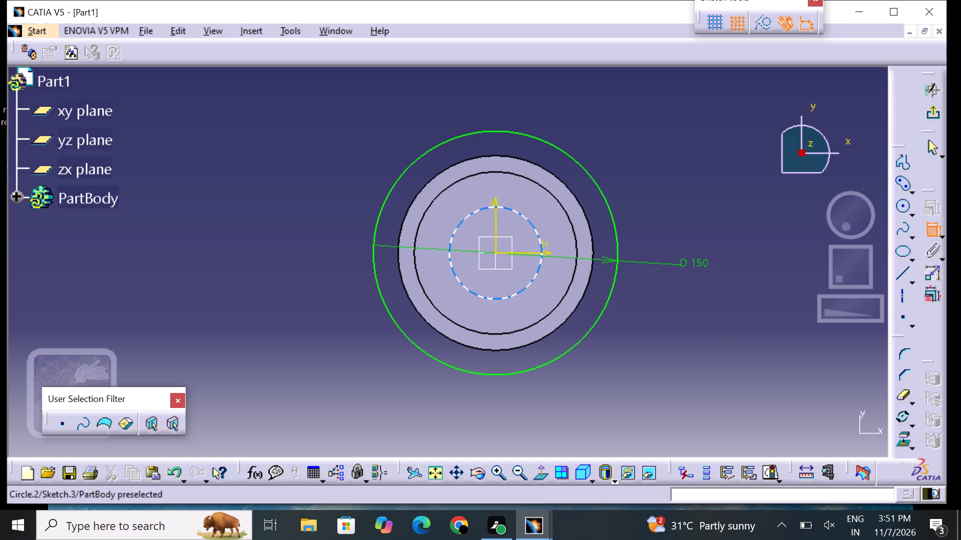
left_click(537, 279)
left_click(657, 325)
double_click(658, 325)
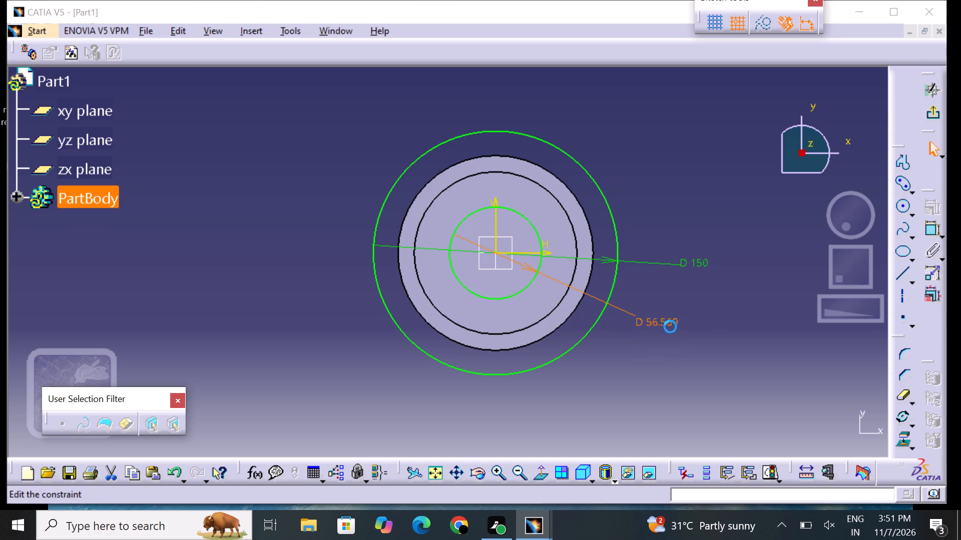
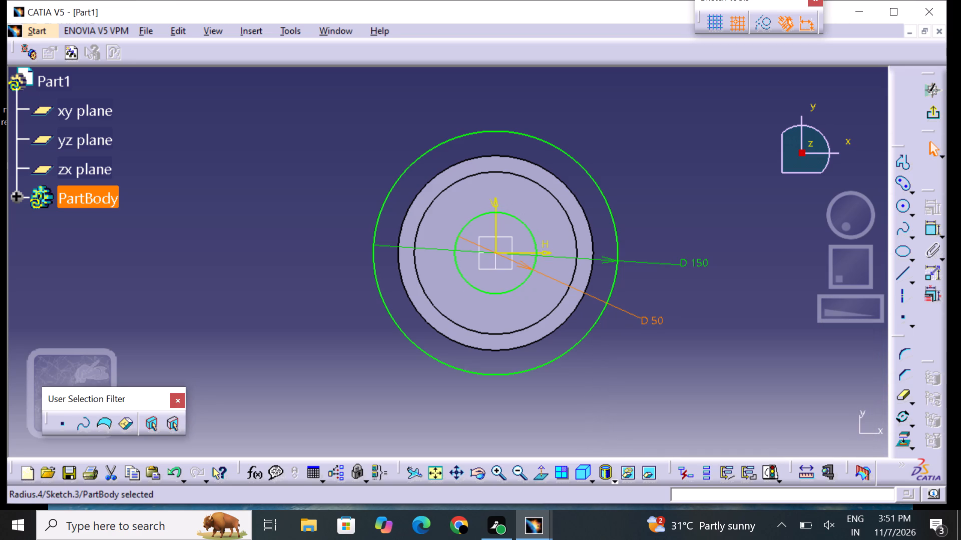
Sketch a horizontal axis line through the origin, starting at about H -110 mm and extending past both sides of the 150 mm circle.
left_click_drag(708, 401, 715, 392)
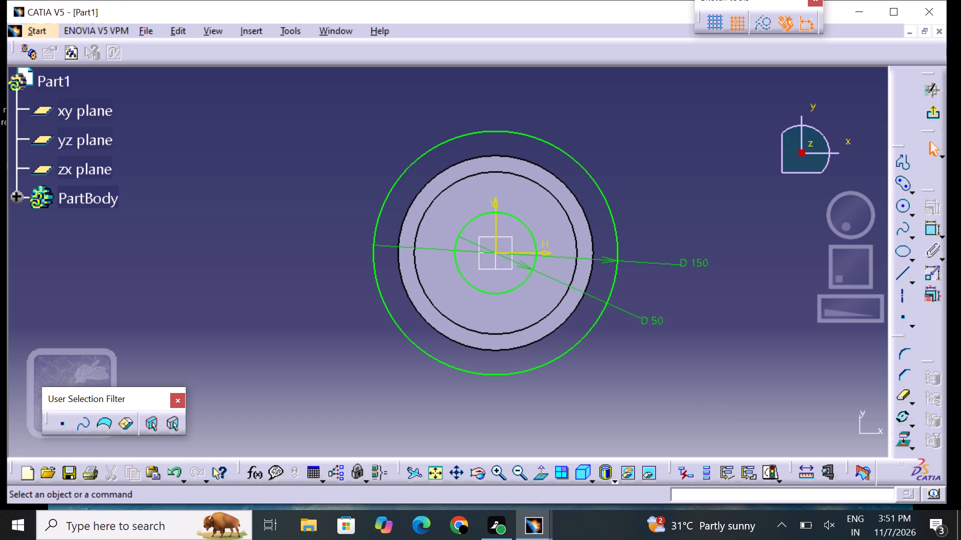
left_click(904, 292)
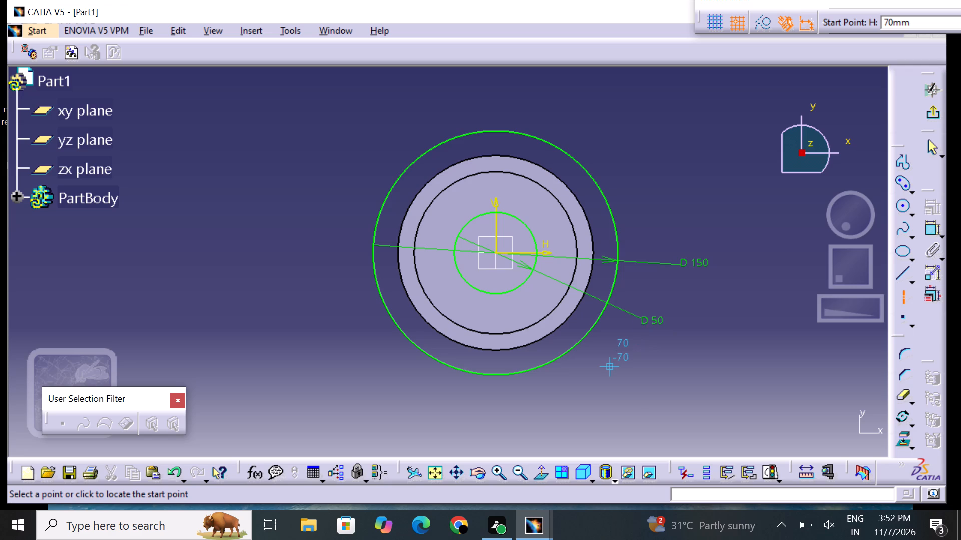
left_click(323, 253)
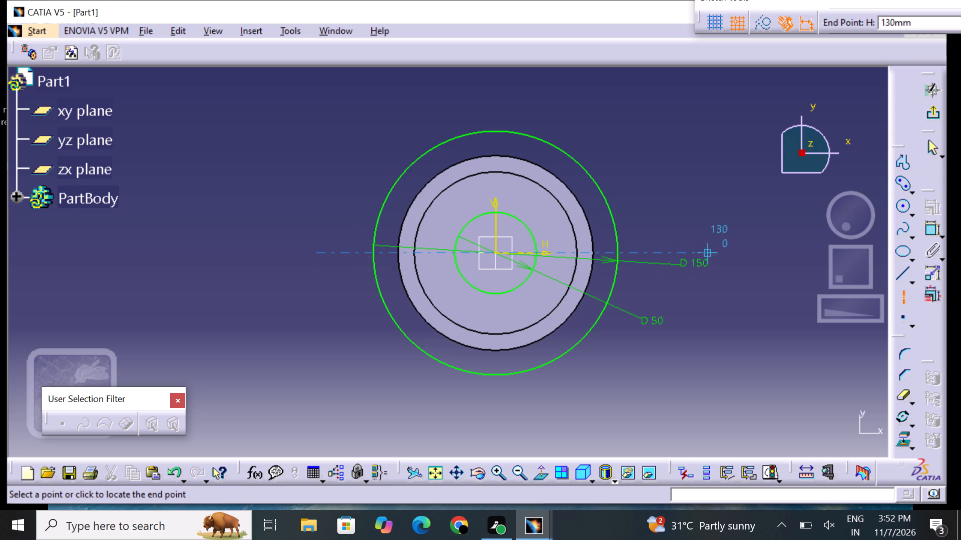
left_click(719, 251)
left_click(726, 298)
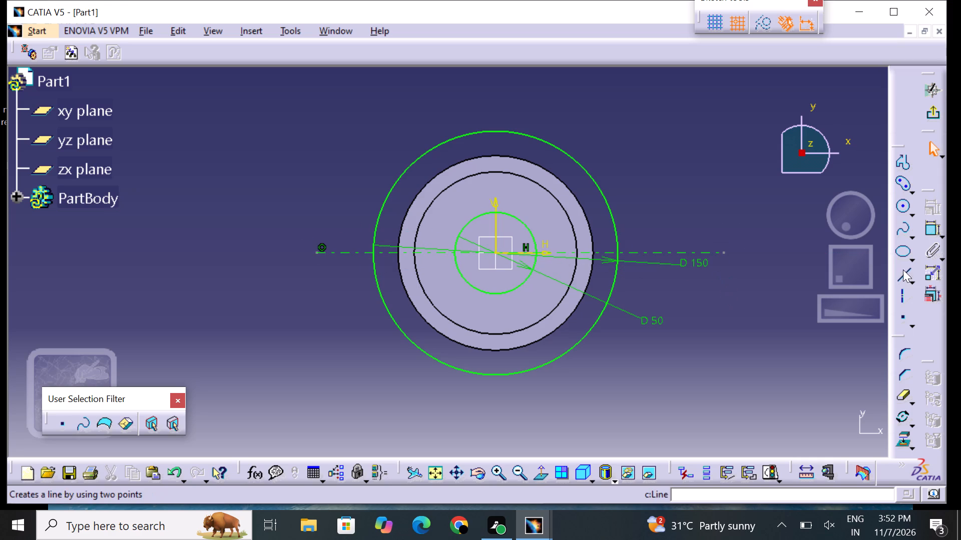
Sketch an inclined axis line through the origin, about 184 mm long, from about (60, 60) to (-70, -70) mm.
left_click(896, 291)
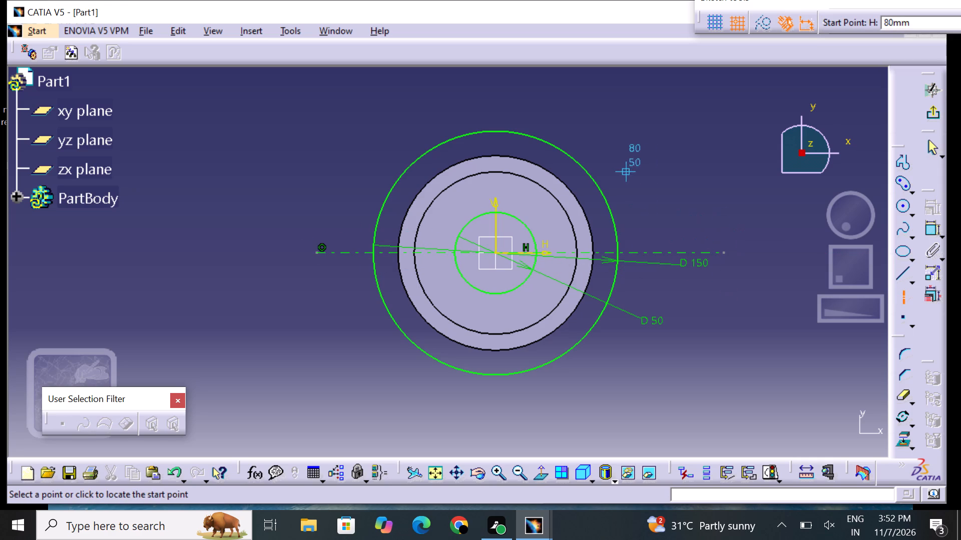
left_click(593, 156)
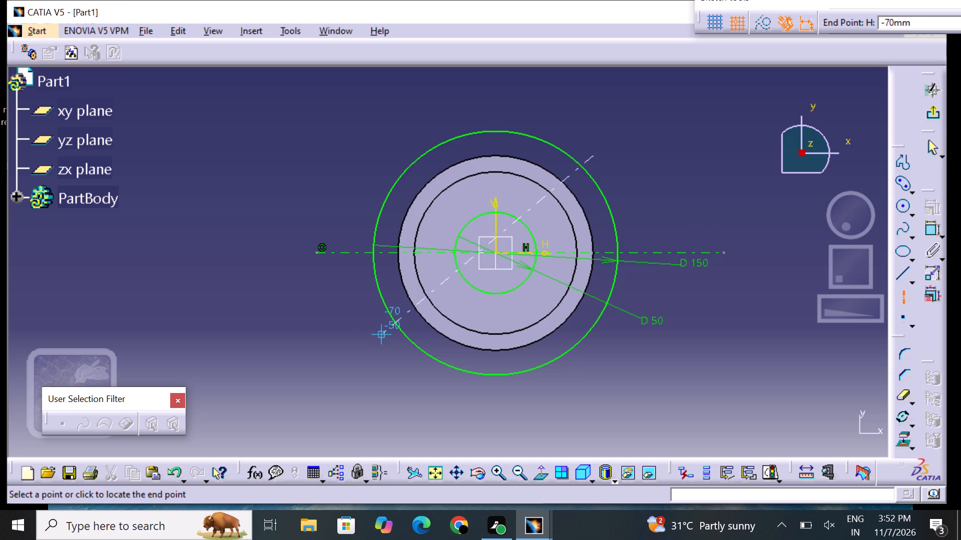
left_click(385, 365)
left_click(409, 390)
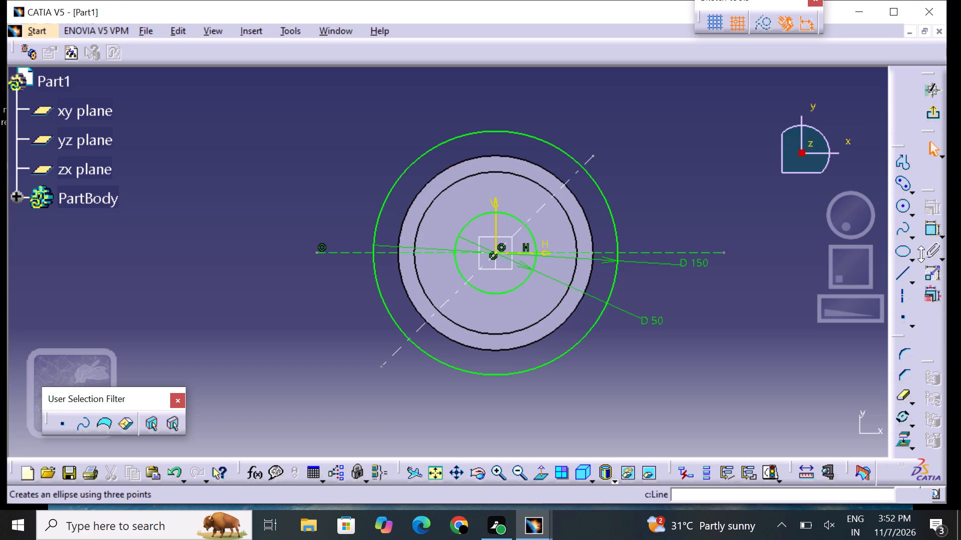
Dimension the angle between the inclined axis and the horizontal axis line and set it to 22.5°.
left_click(935, 233)
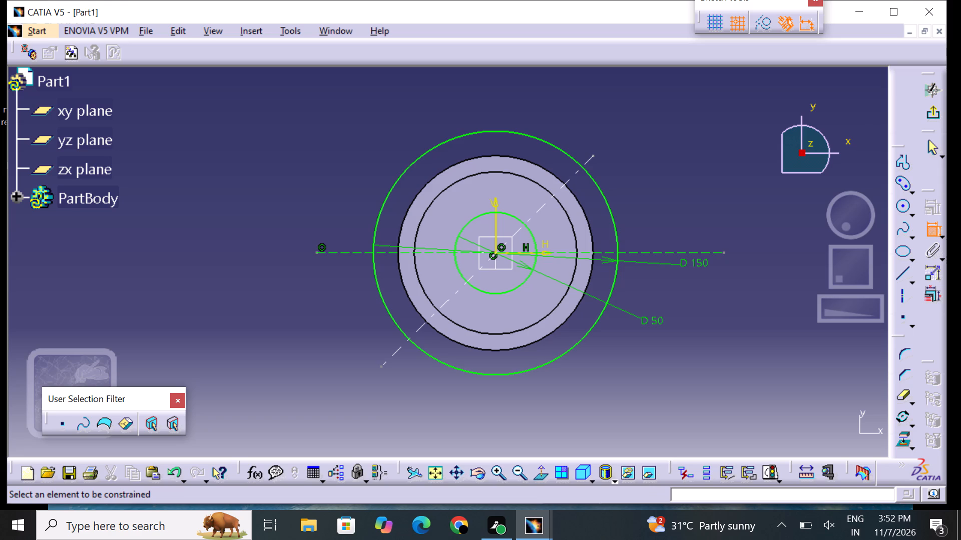
left_click(571, 175)
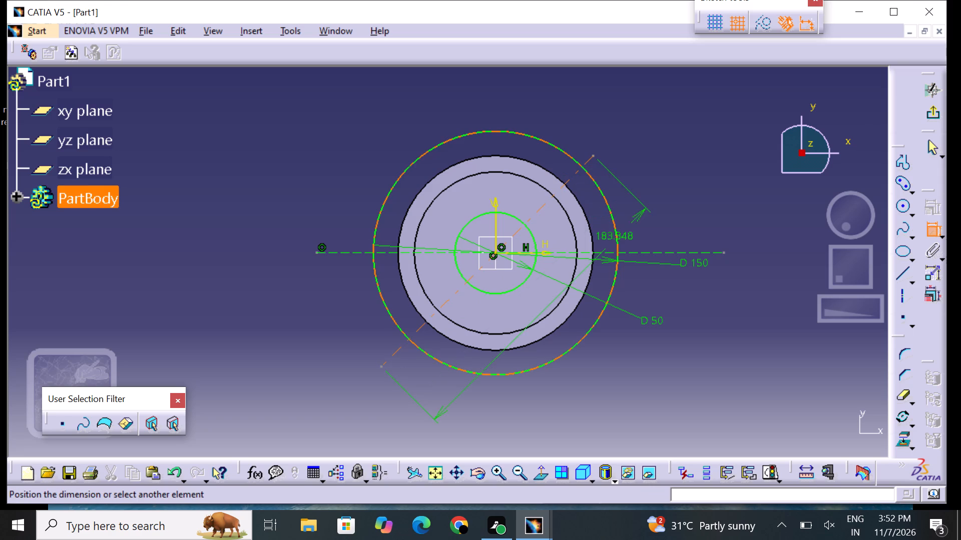
left_click(629, 252)
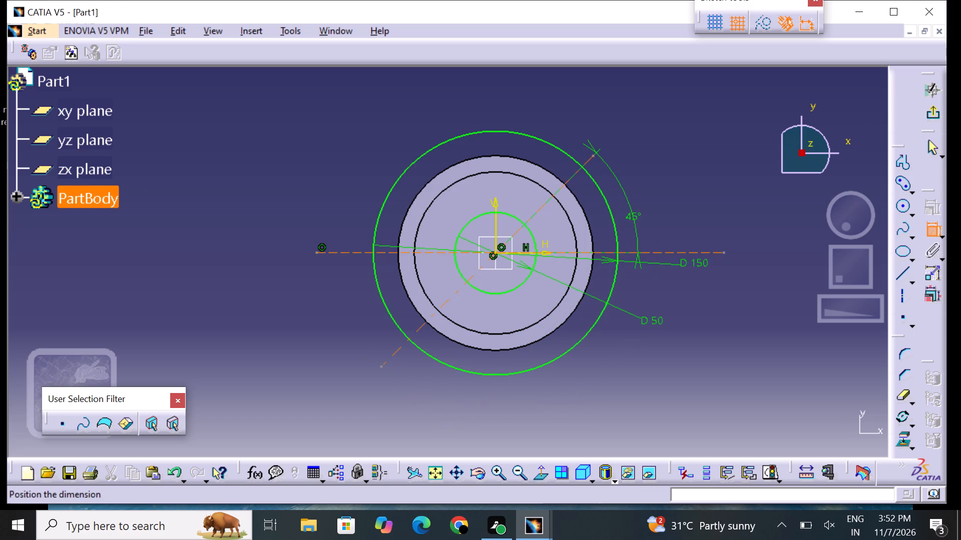
left_click(633, 219)
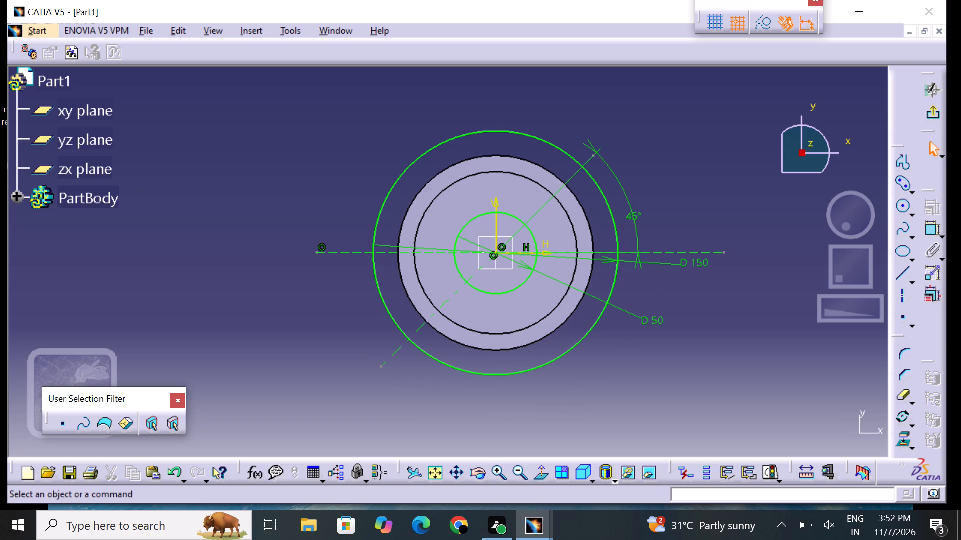
double_click(633, 218)
key("BackSpace")
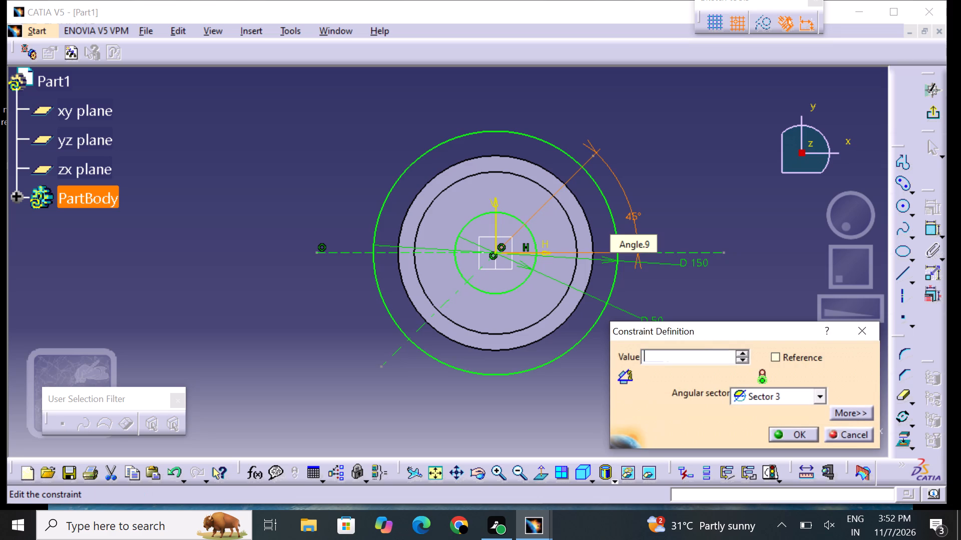
type("22")
type(".5")
key("Return")
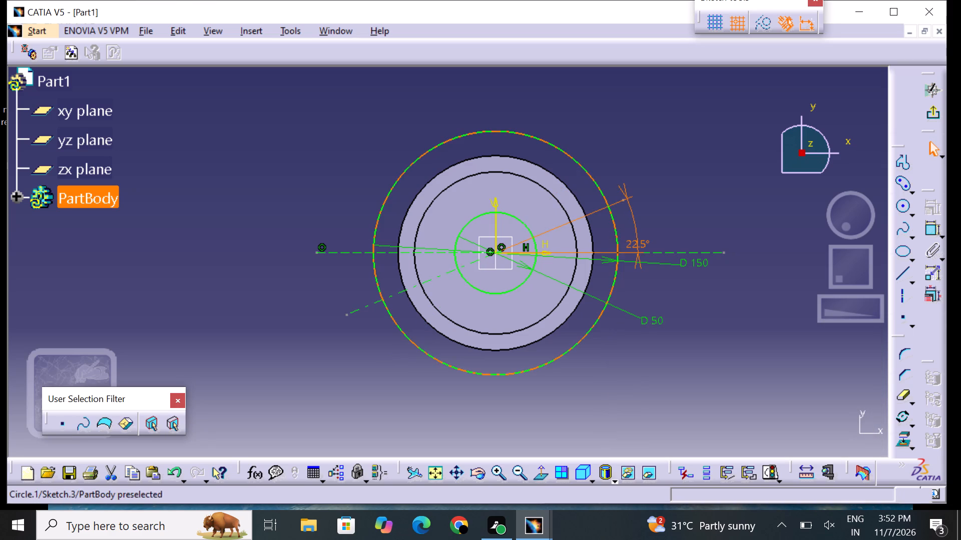
left_click(710, 354)
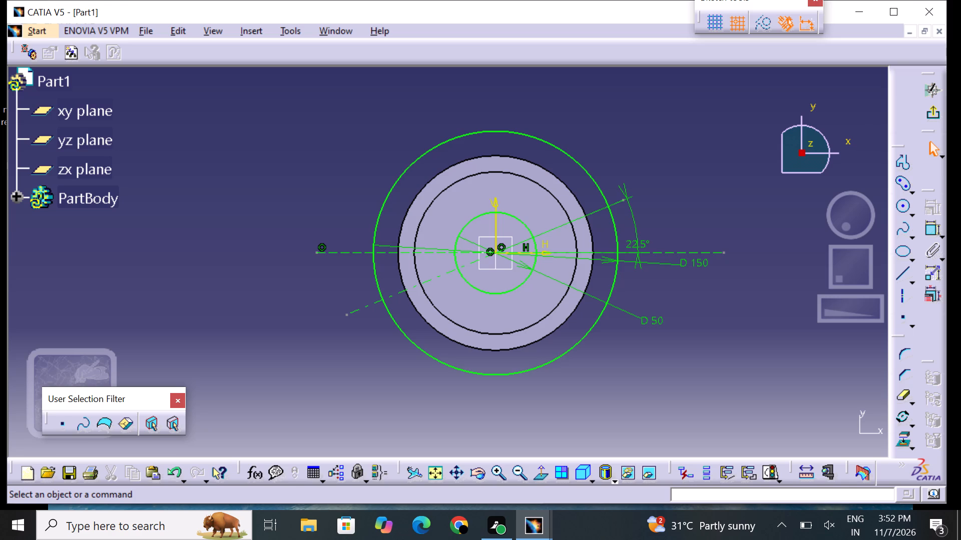
Mirror the 22.5° inclined axis line about the sketch's vertical axis.
left_click(596, 210)
left_click(915, 419)
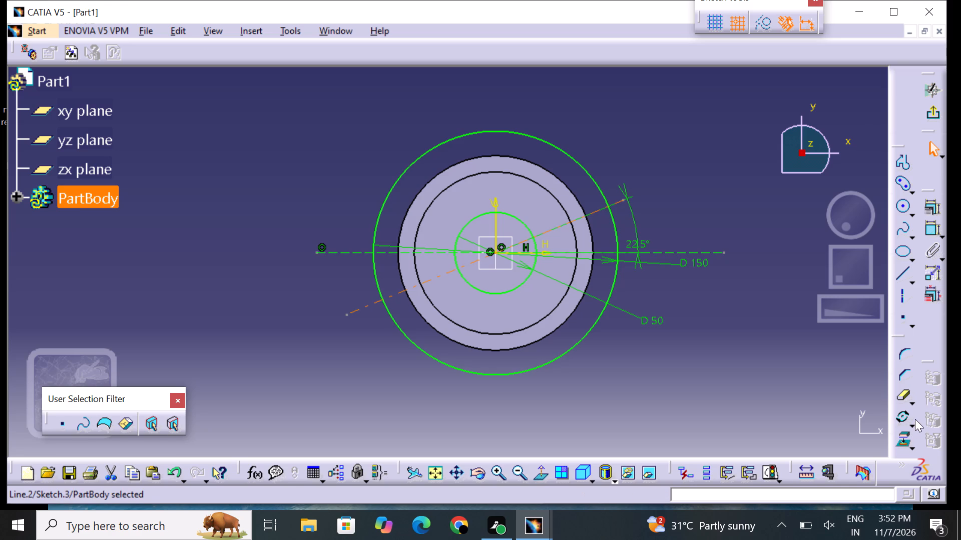
left_click(911, 425)
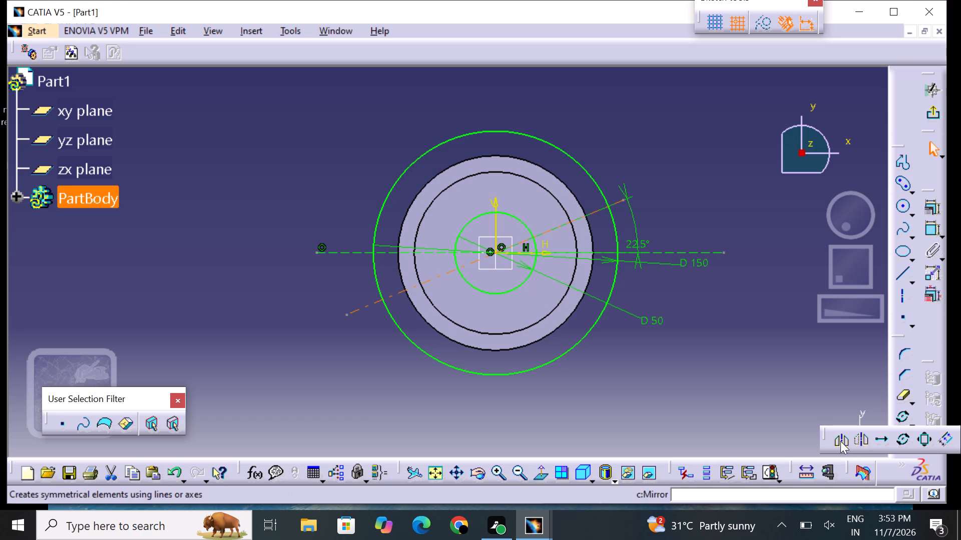
left_click(840, 440)
left_click(495, 228)
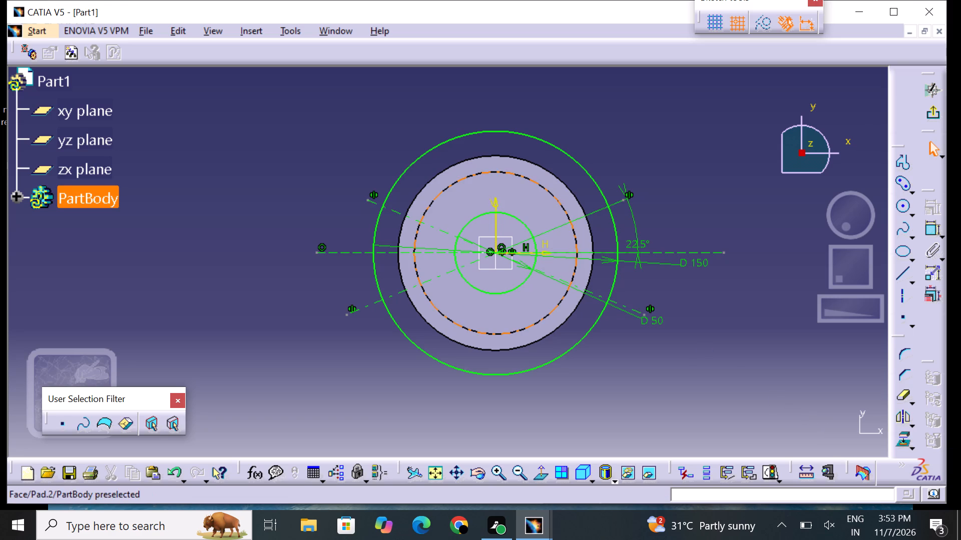
left_click(533, 260)
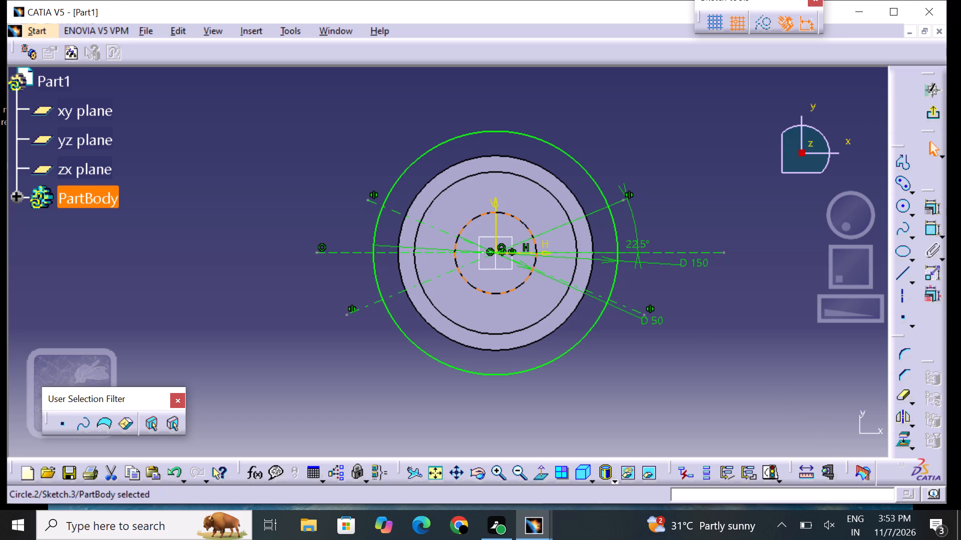
left_click(720, 282)
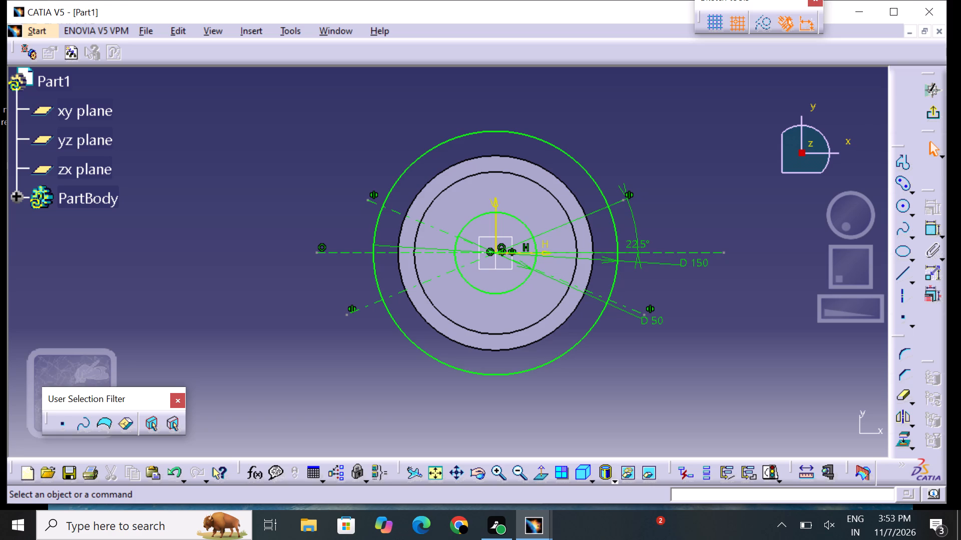
Sketch a line along the 22.5° axis above the H axis, from the 50 mm circle to the 150 mm circle.
left_click(898, 280)
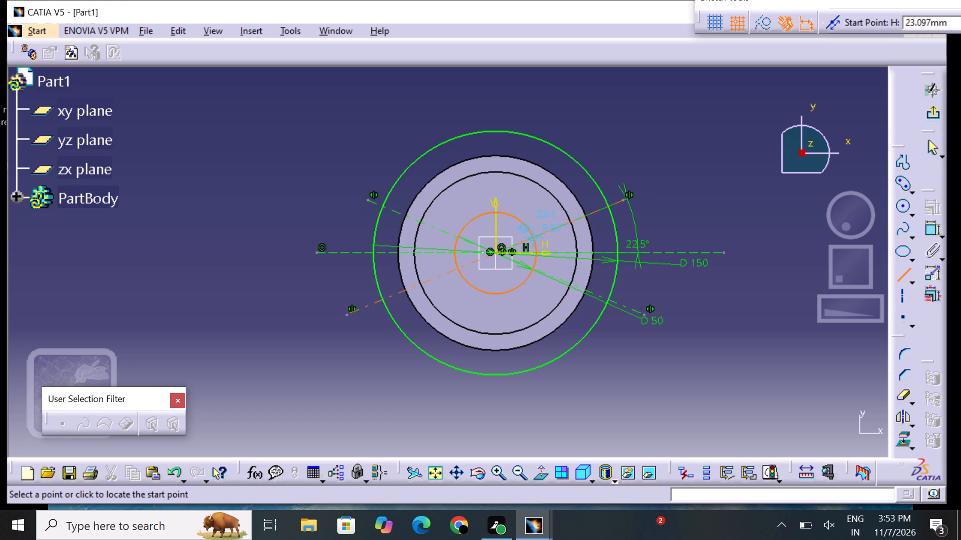
left_click(535, 237)
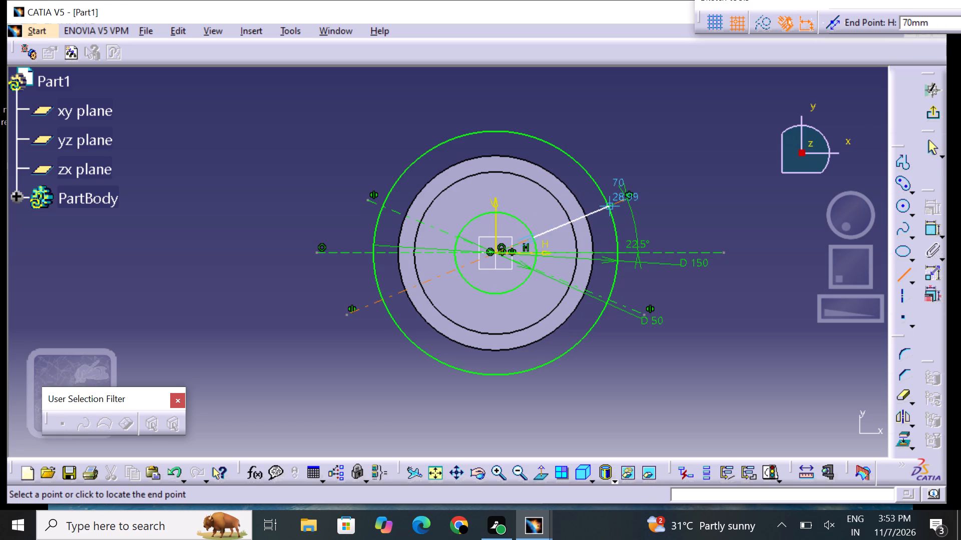
left_click(608, 206)
left_click(703, 225)
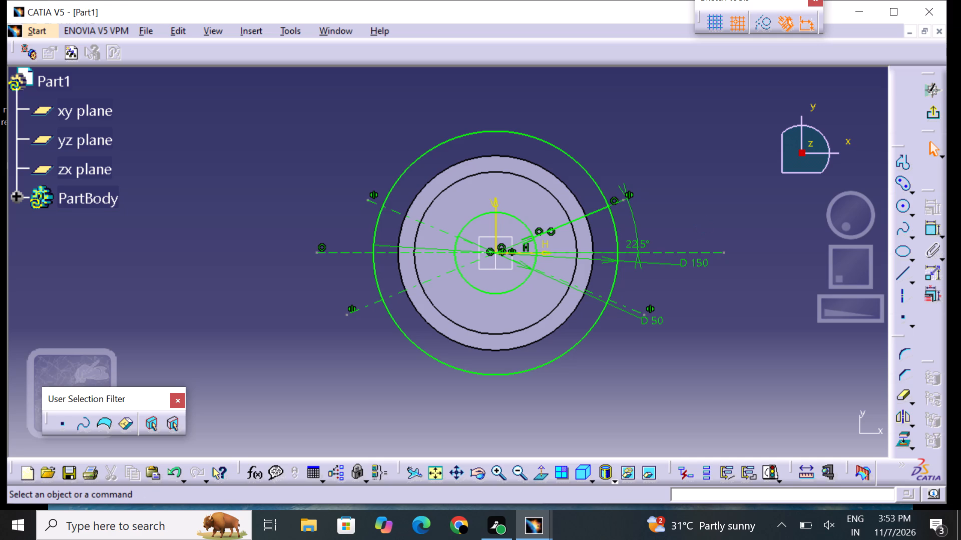
Sketch a line along the mirrored axis, below the positive H axis, from the 50 mm circle to the 150 mm circle.
left_click(905, 273)
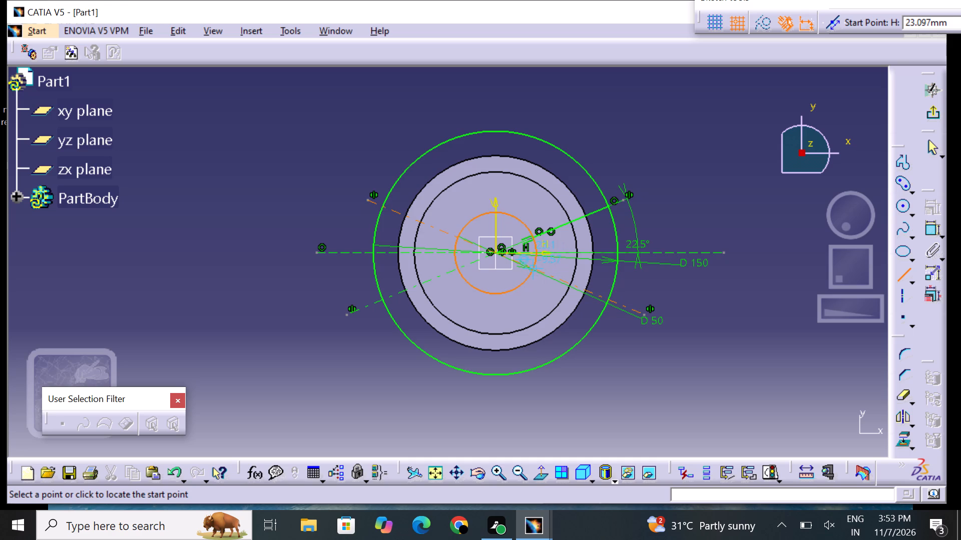
left_click(531, 269)
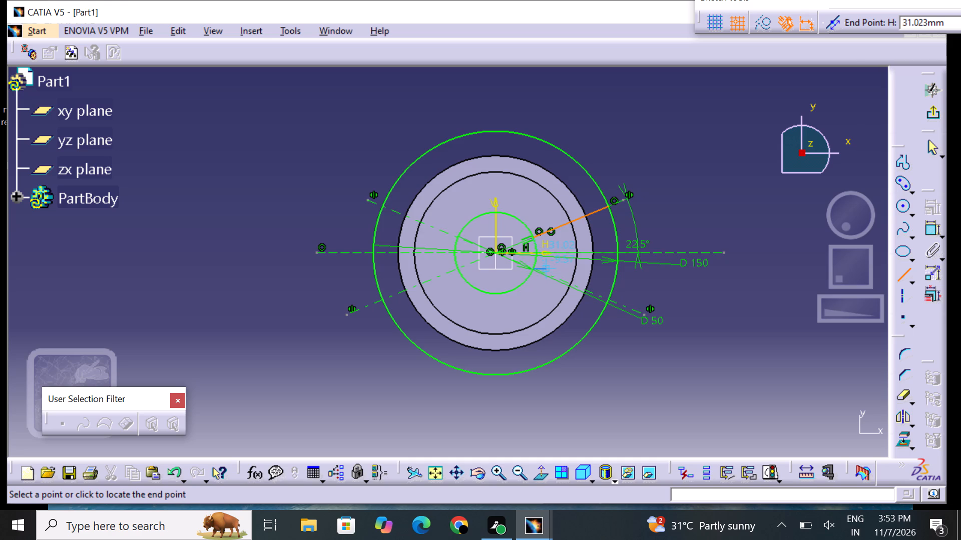
left_click(603, 301)
left_click(646, 298)
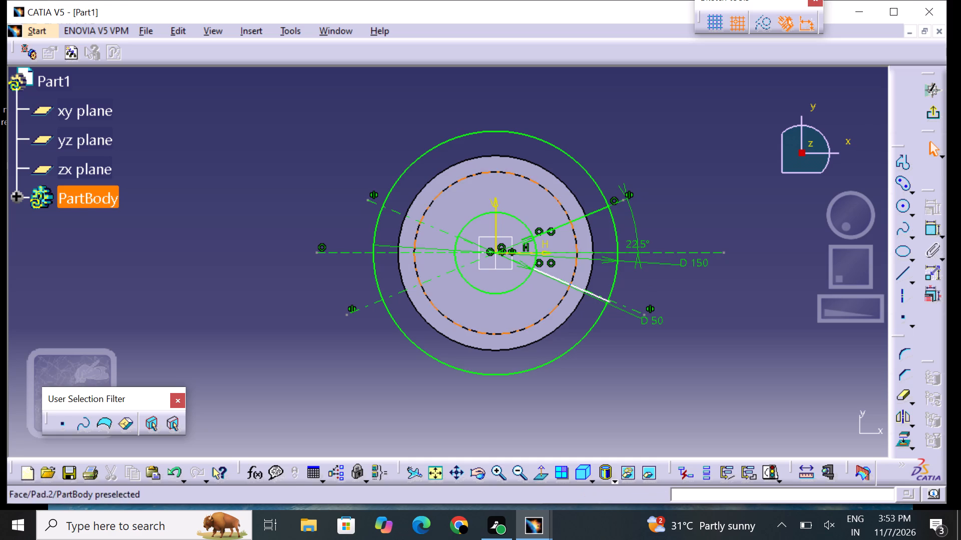
Dismiss the message notification covering the sketch tools.
left_click_drag(558, 224, 558, 233)
left_click(599, 300)
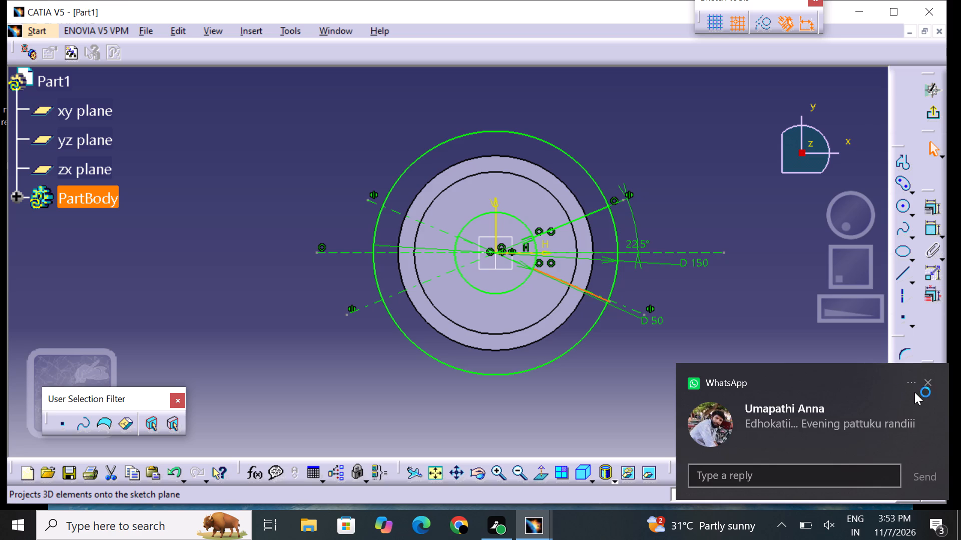
left_click(764, 329)
left_click(926, 379)
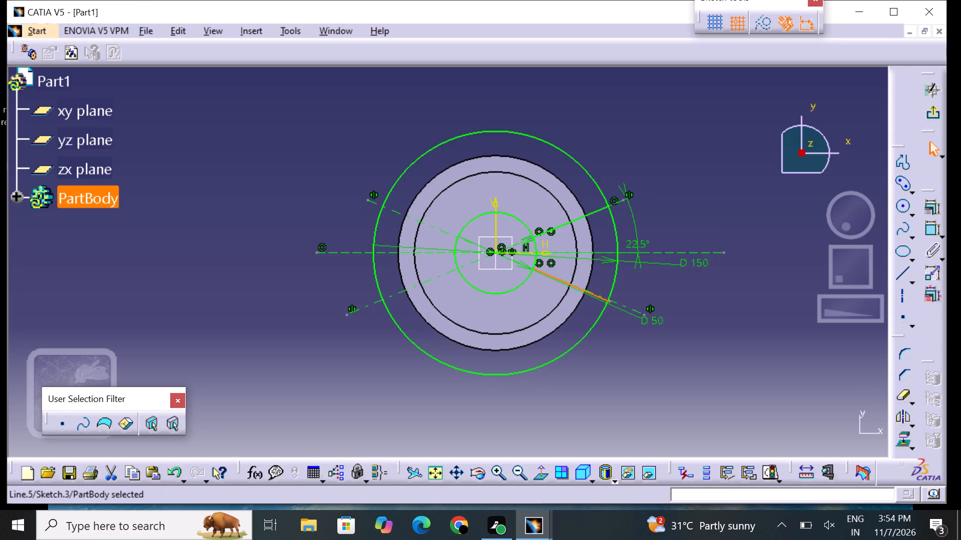
Reposition the D 50 dimension label slightly closer to the sketch.
left_click_drag(650, 318, 633, 340)
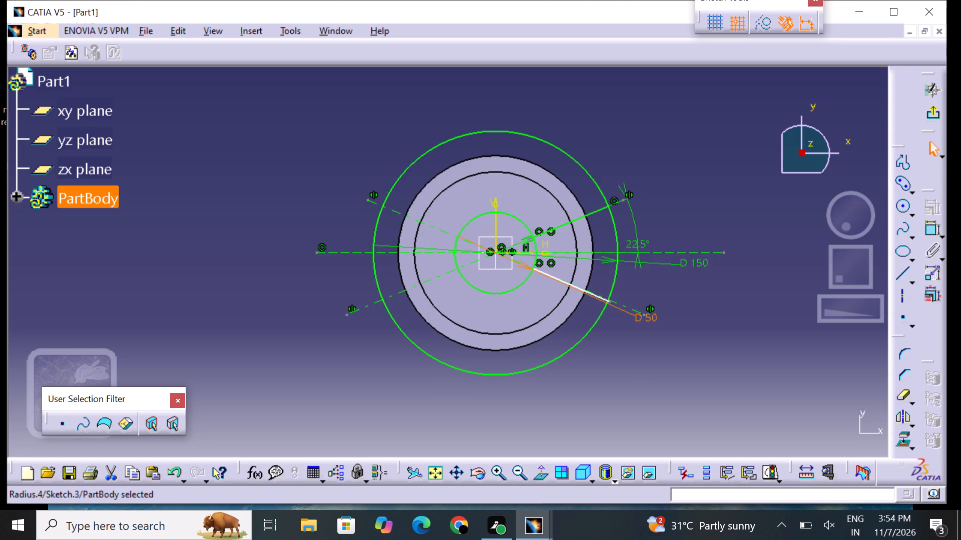
left_click_drag(633, 340, 641, 332)
left_click(728, 375)
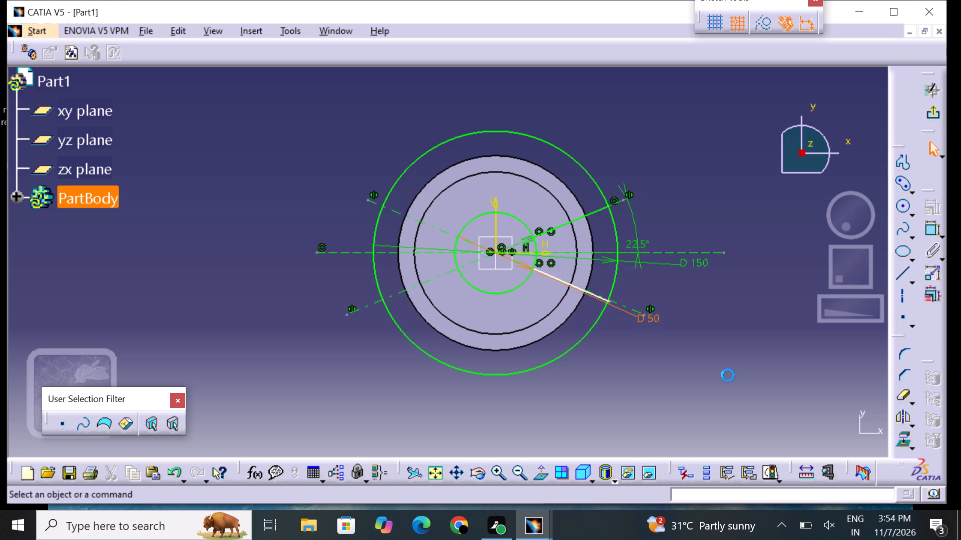
Mirror the line below the positive H axis, between the two circles, about the sketch's vertical axis.
left_click(601, 298)
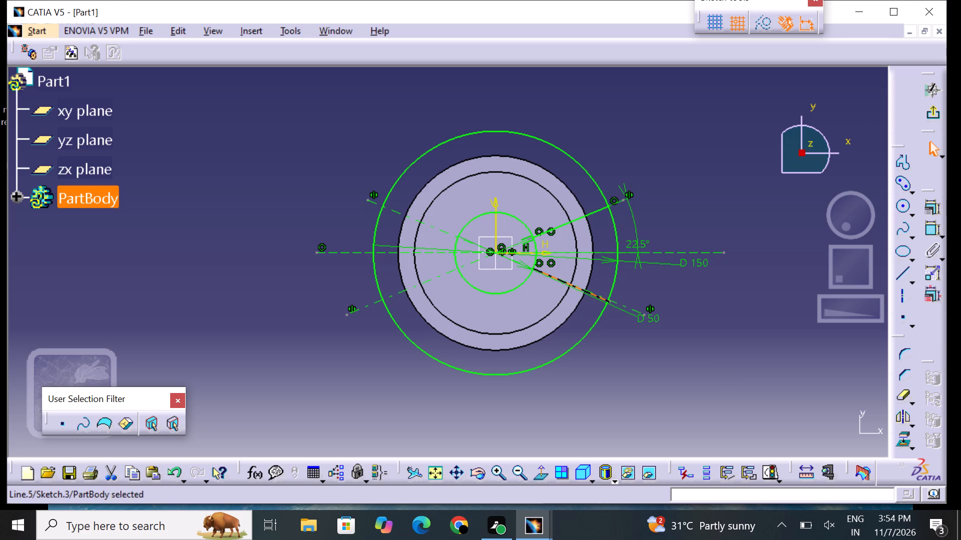
left_click(902, 416)
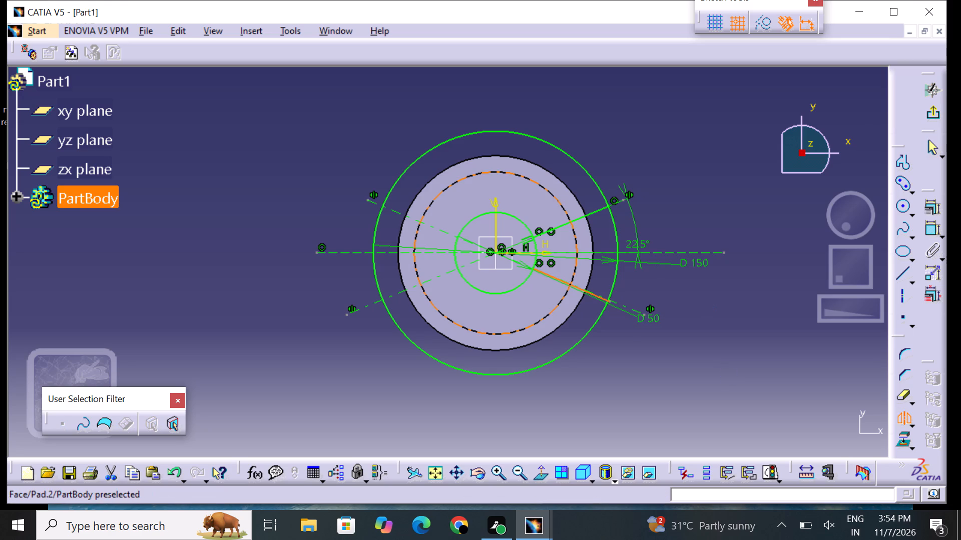
left_click(497, 218)
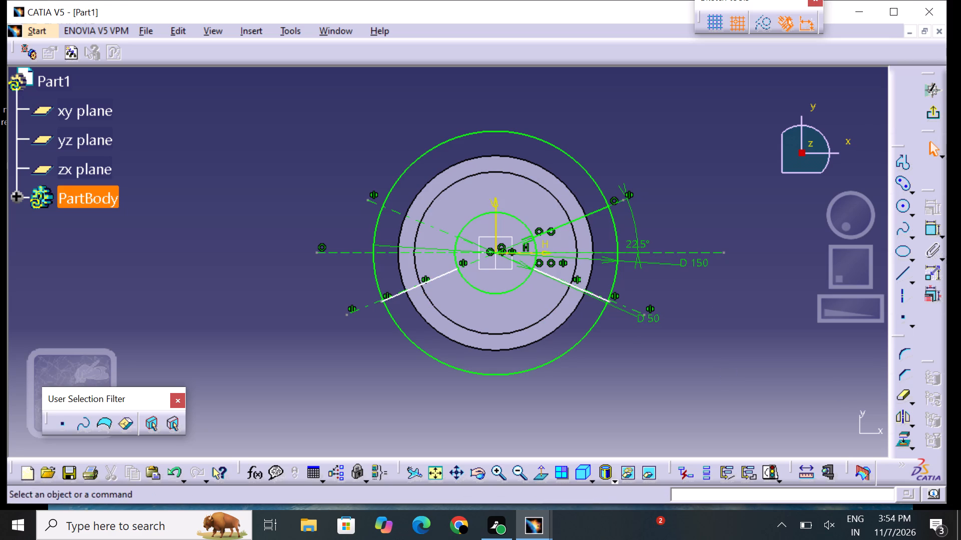
Mirror the line above the positive H axis, between the two circles, about the sketch's vertical axis.
left_click(581, 217)
left_click(899, 420)
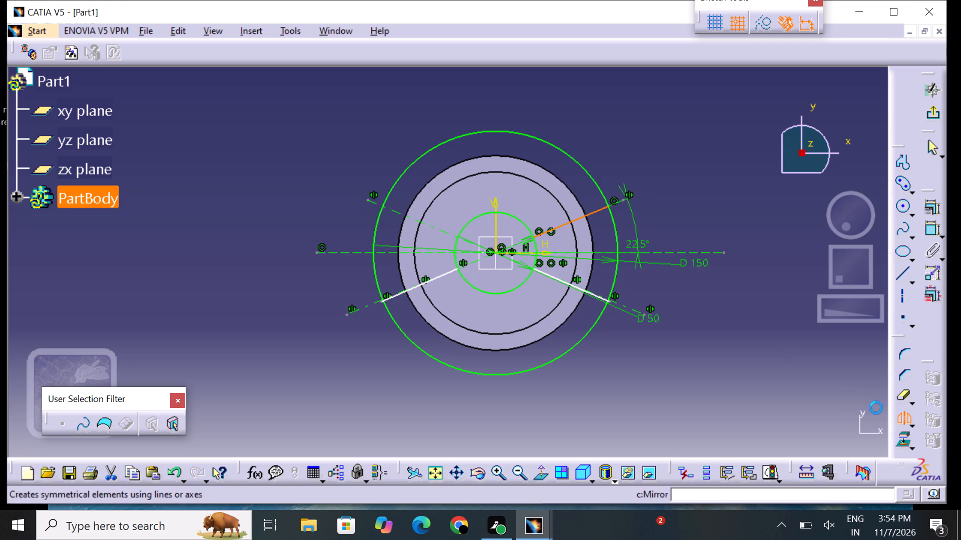
left_click(498, 222)
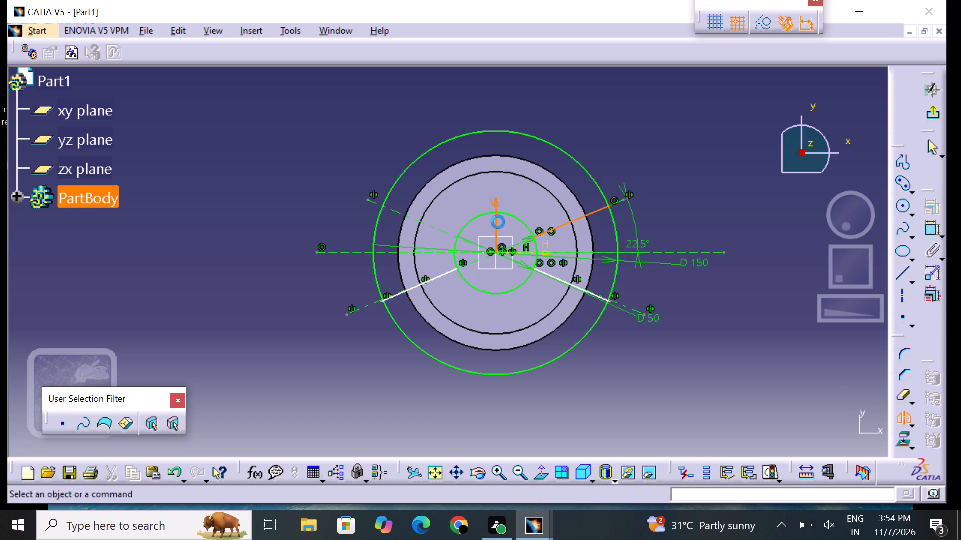
Quick Trim the segments of the 150 mm and 50 mm circles lying between the radial lines around the positive H axis.
left_click(772, 359)
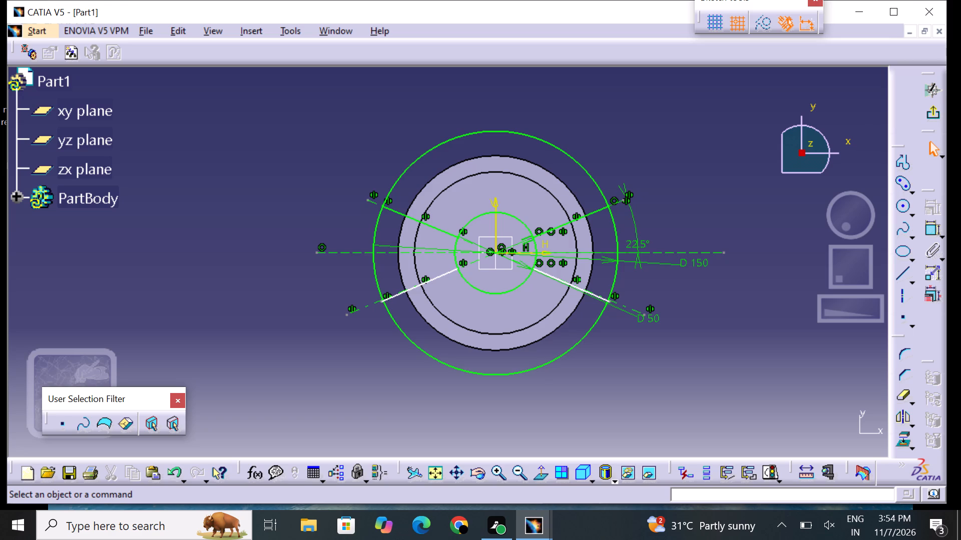
double_click(906, 399)
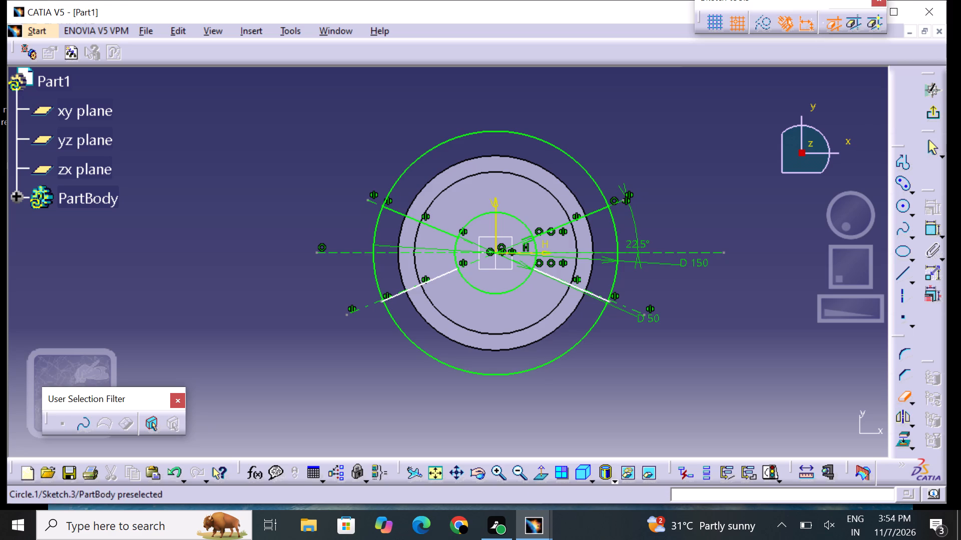
left_click(616, 222)
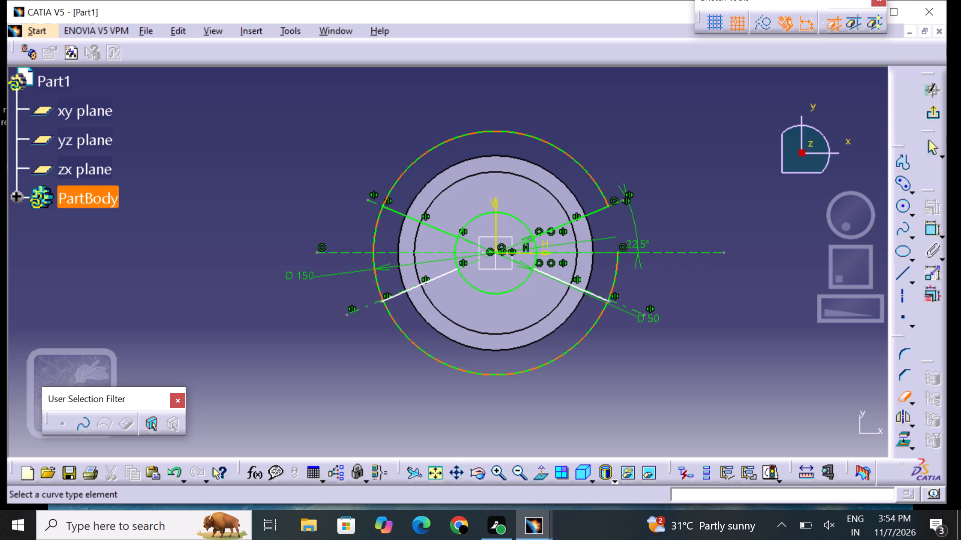
left_click(614, 271)
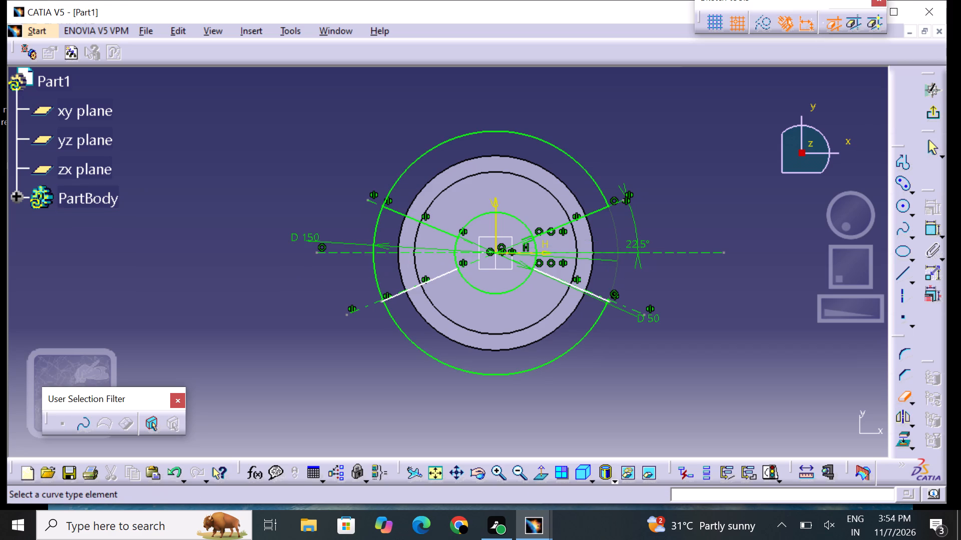
left_click(536, 245)
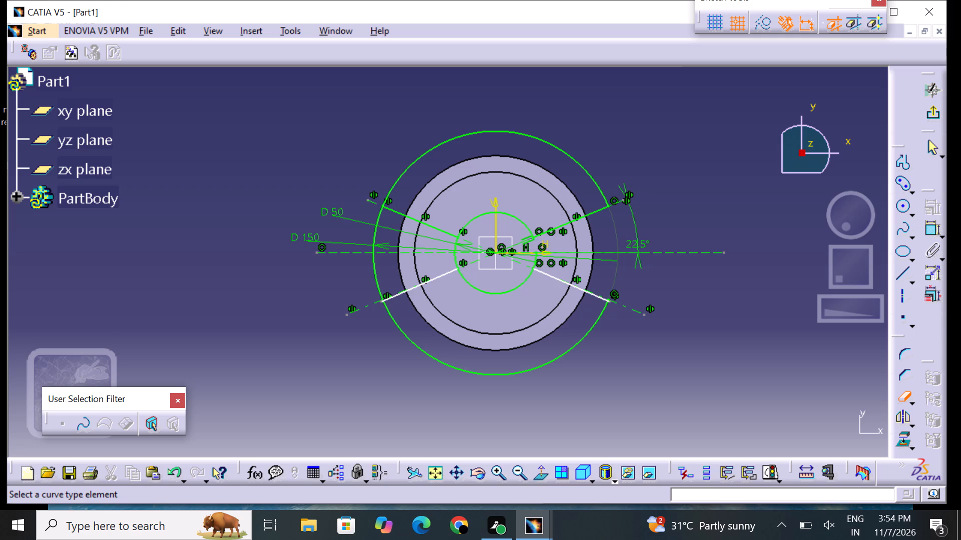
left_click(536, 263)
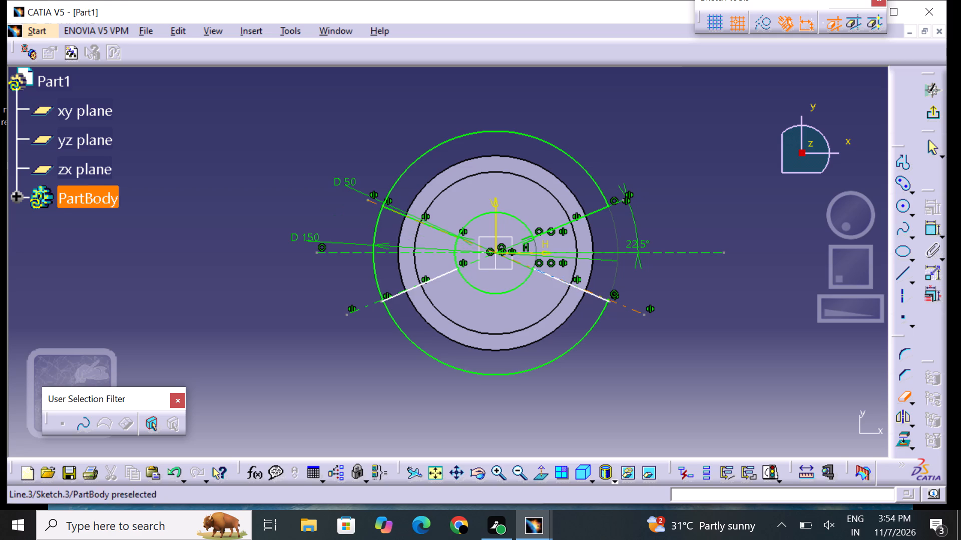
Trim the segments of both circles between the mirrored radial lines on the negative H side, and end Quick Trim.
left_click(375, 275)
left_click(380, 217)
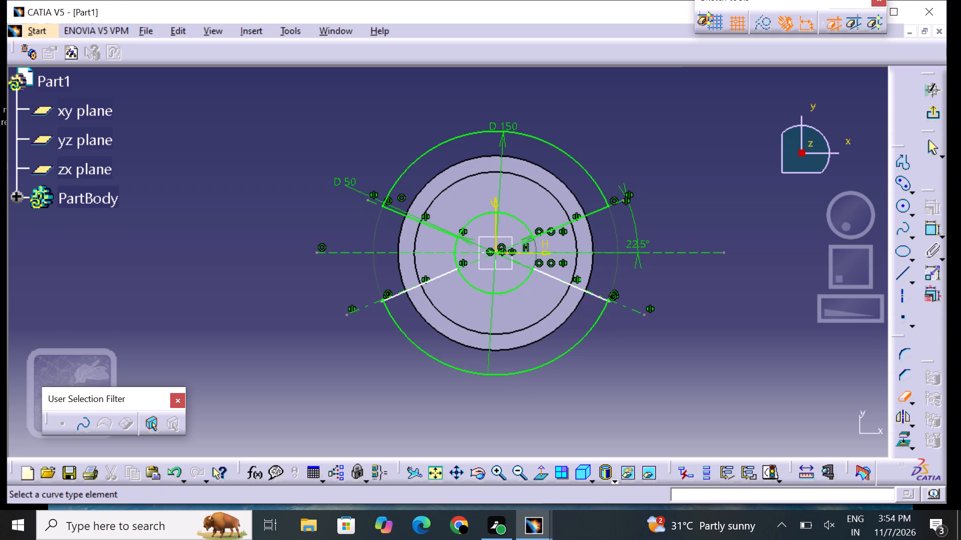
left_click(457, 249)
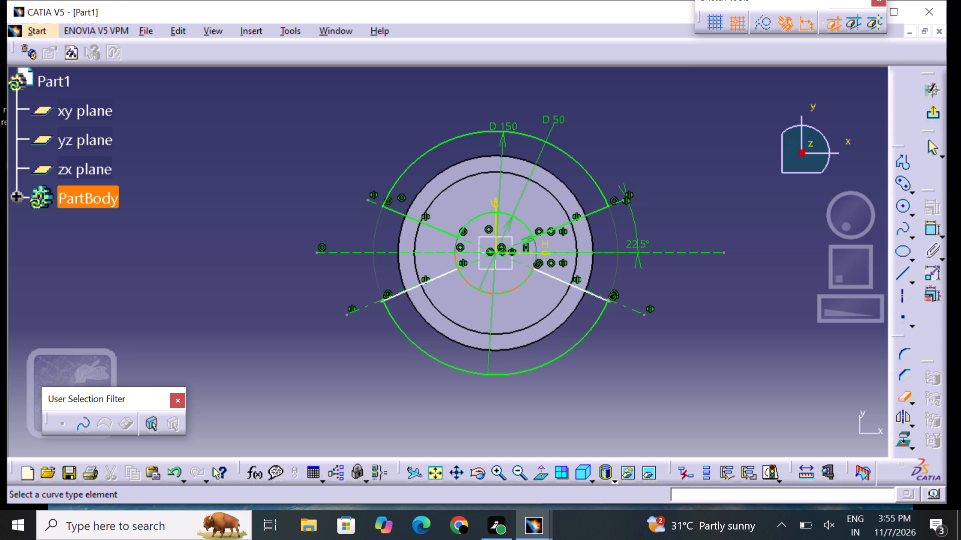
left_click(456, 262)
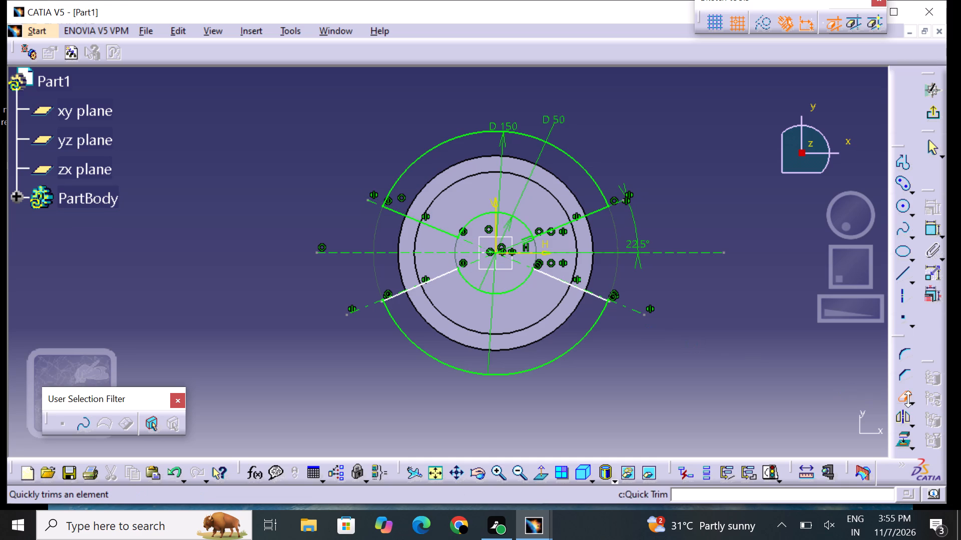
left_click(908, 398)
left_click(908, 409)
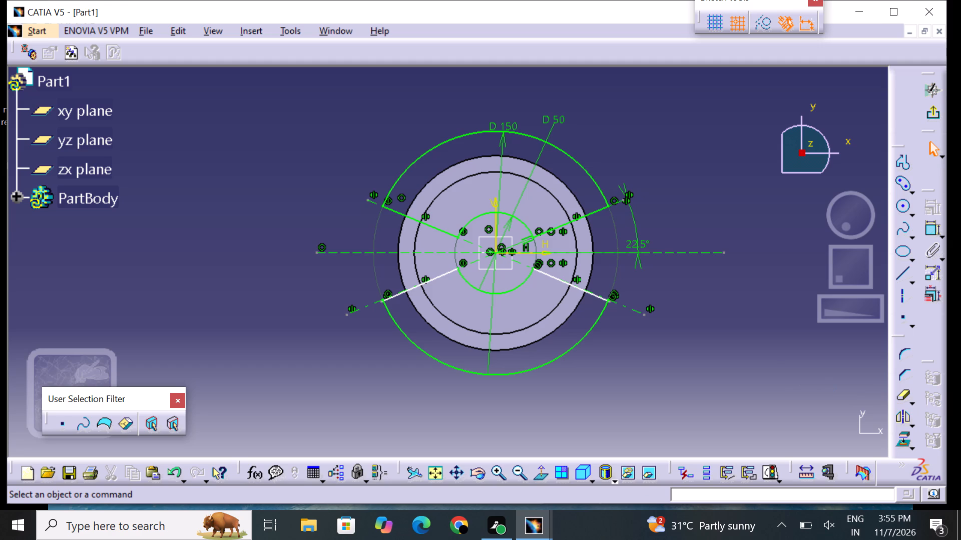
Exit the finished sketch and return to the 3D part.
left_click(938, 112)
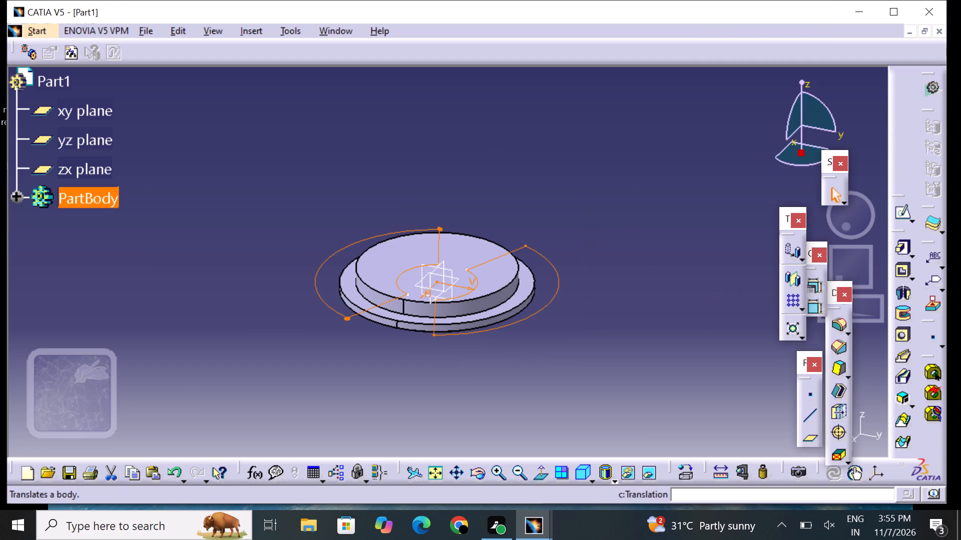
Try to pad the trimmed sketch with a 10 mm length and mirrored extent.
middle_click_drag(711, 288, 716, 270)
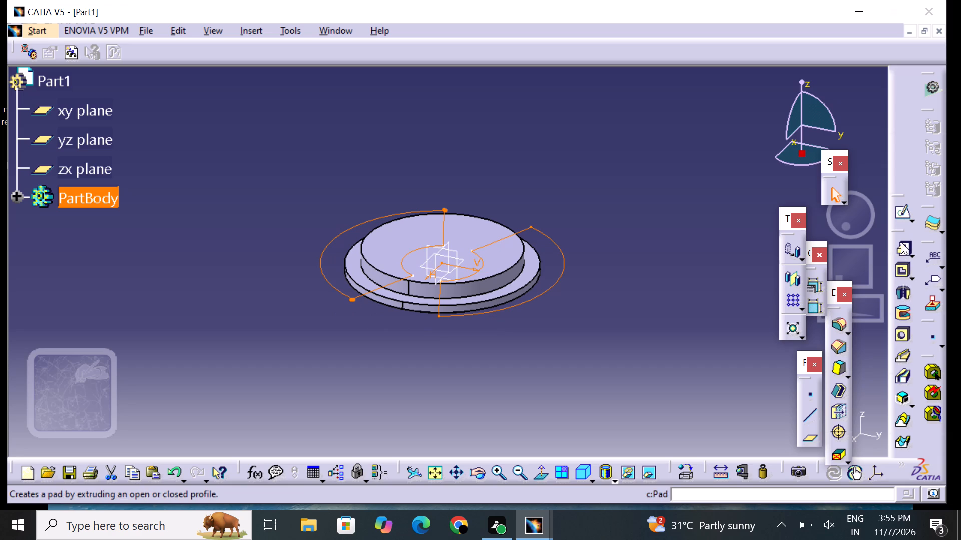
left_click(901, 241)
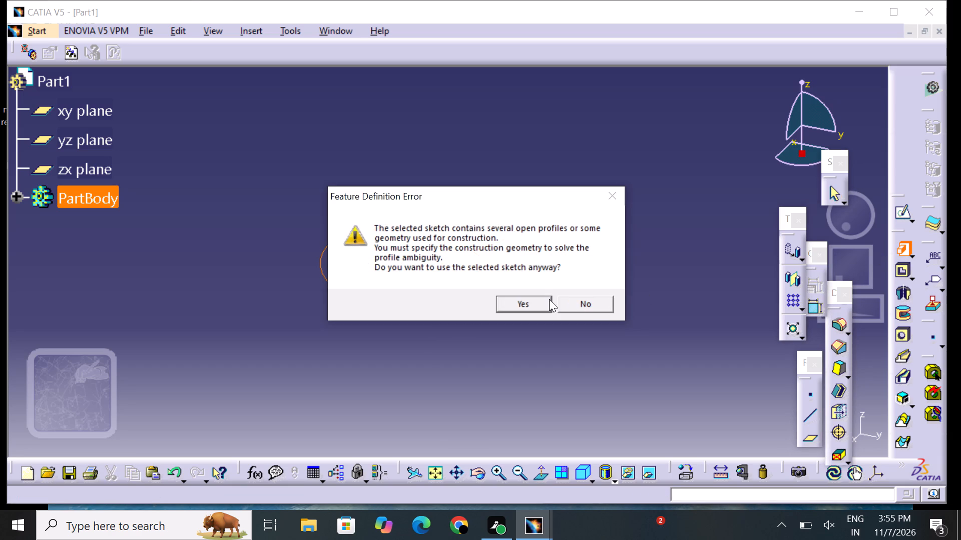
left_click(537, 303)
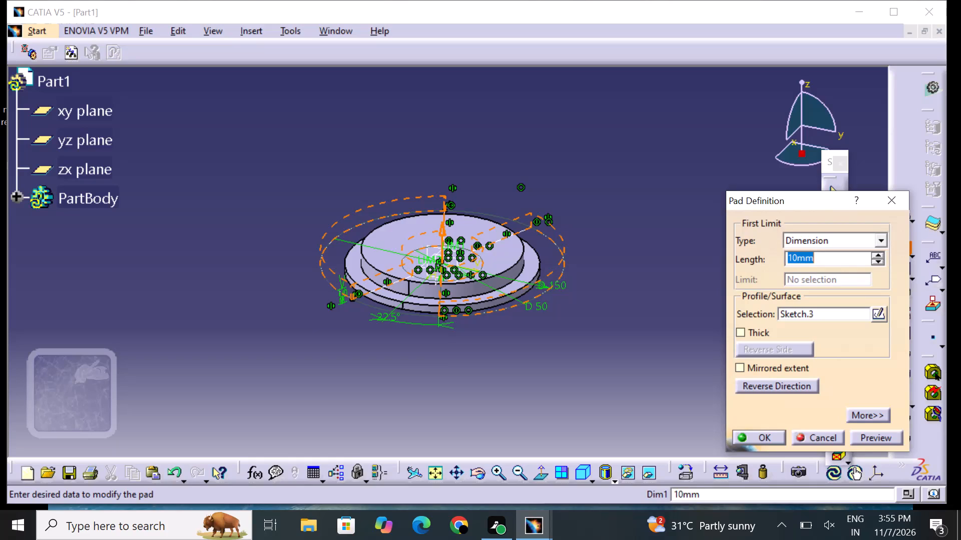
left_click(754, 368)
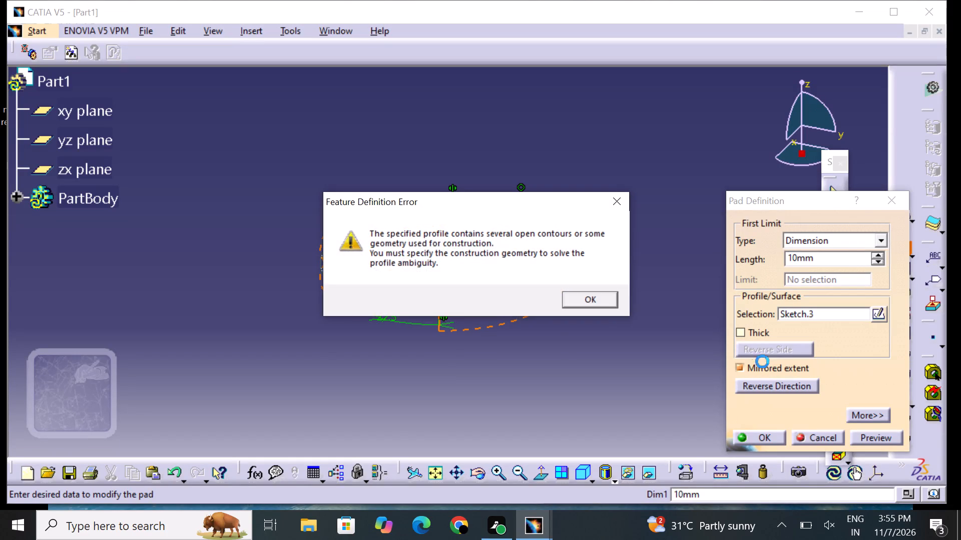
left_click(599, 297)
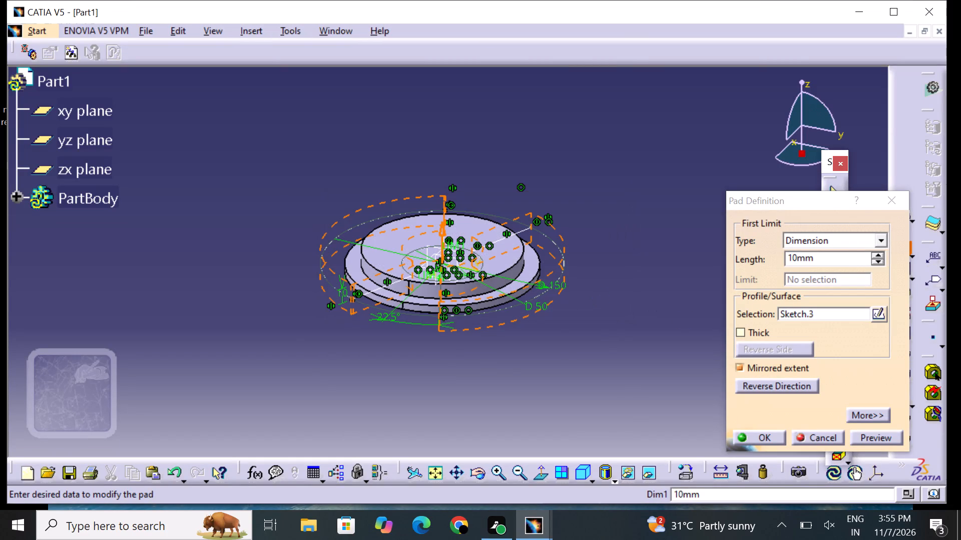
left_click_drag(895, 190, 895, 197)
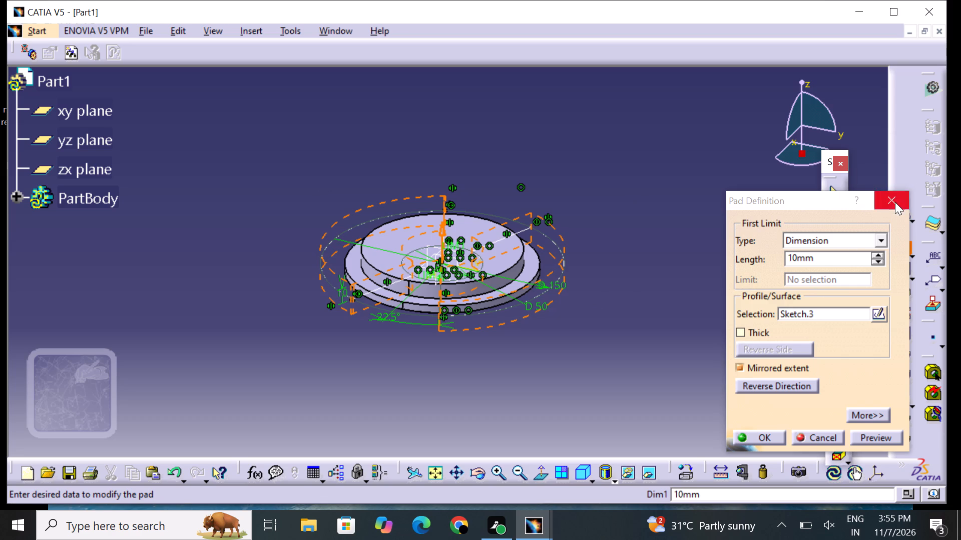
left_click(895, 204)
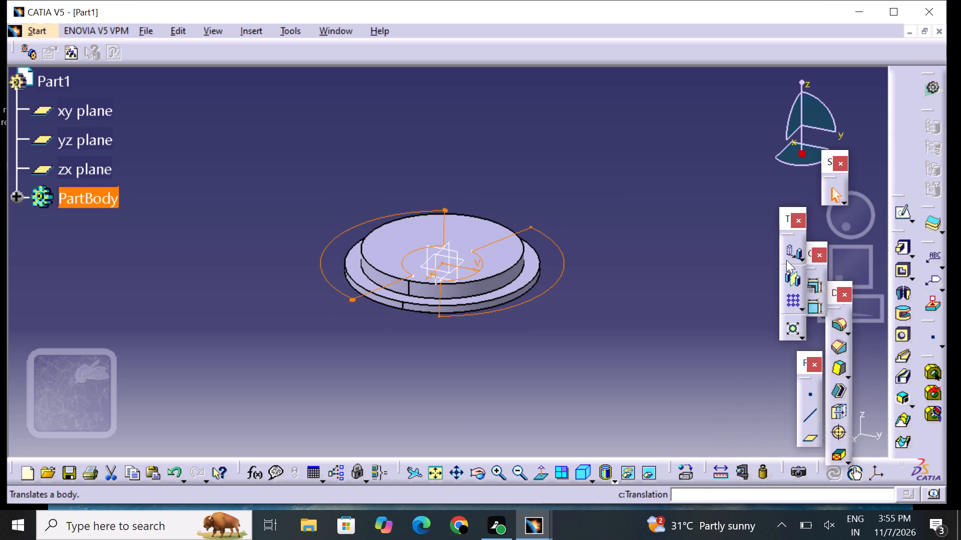
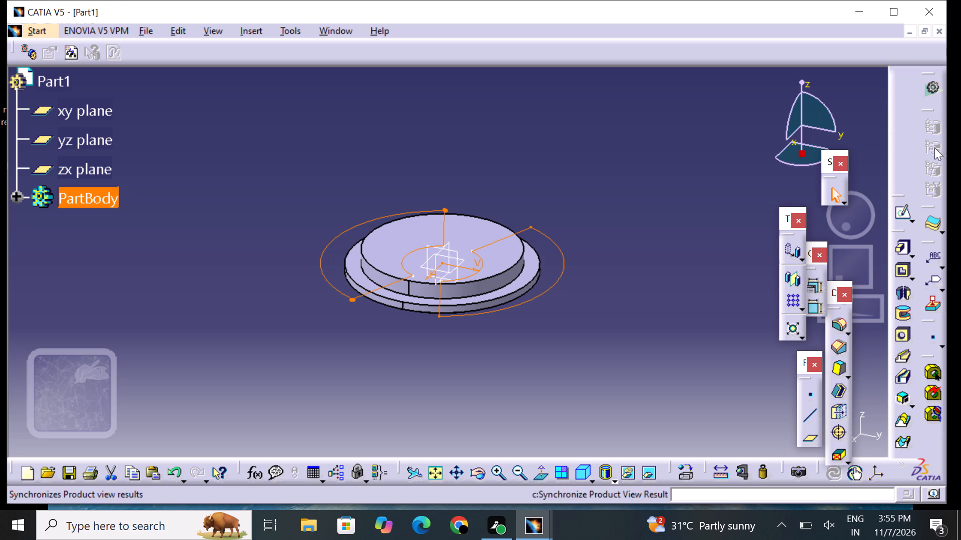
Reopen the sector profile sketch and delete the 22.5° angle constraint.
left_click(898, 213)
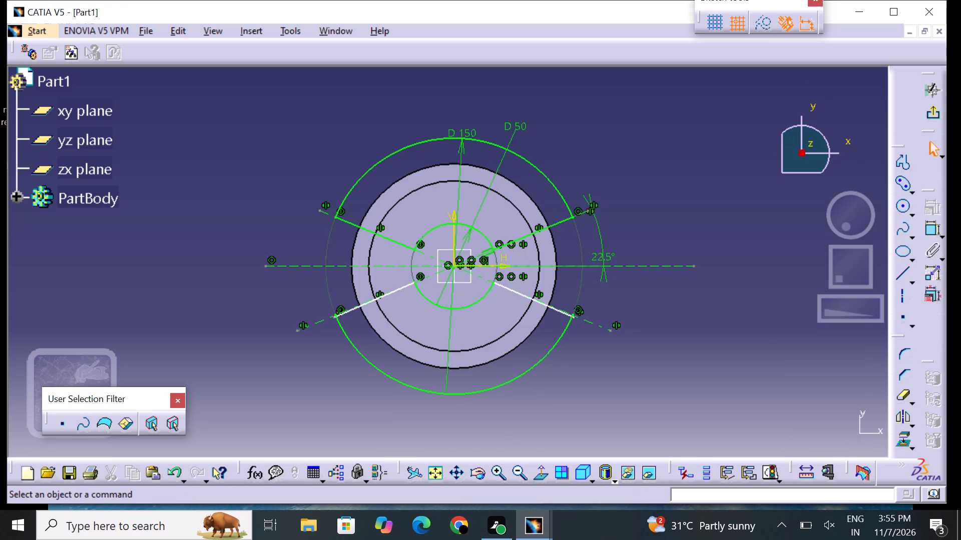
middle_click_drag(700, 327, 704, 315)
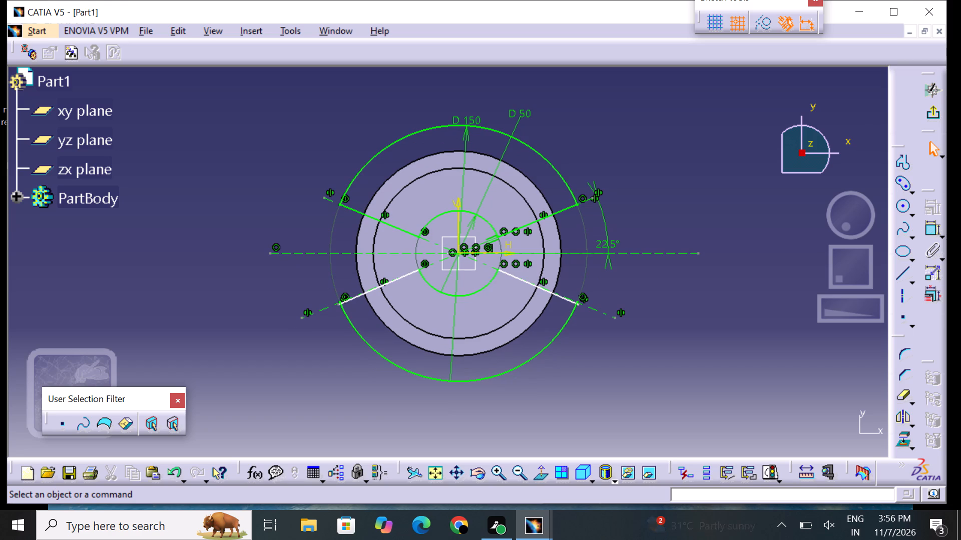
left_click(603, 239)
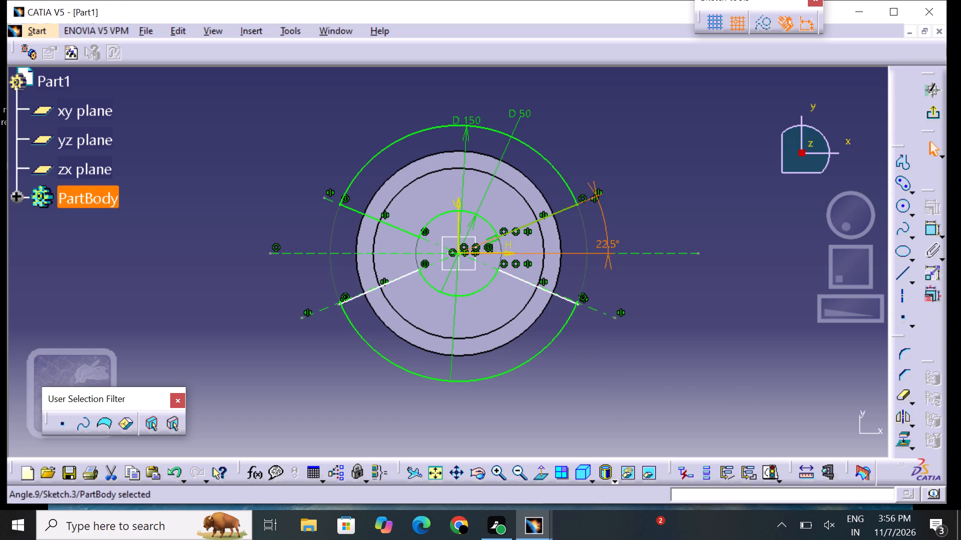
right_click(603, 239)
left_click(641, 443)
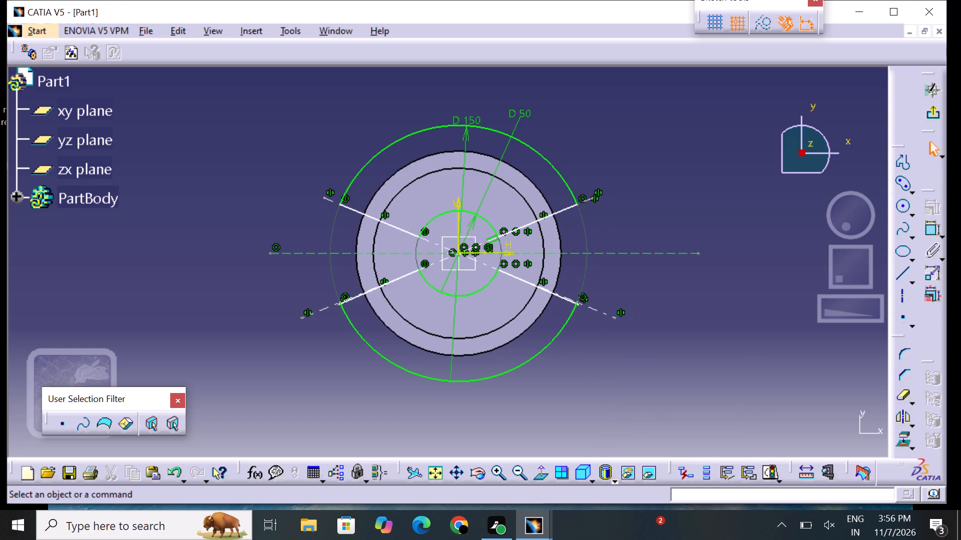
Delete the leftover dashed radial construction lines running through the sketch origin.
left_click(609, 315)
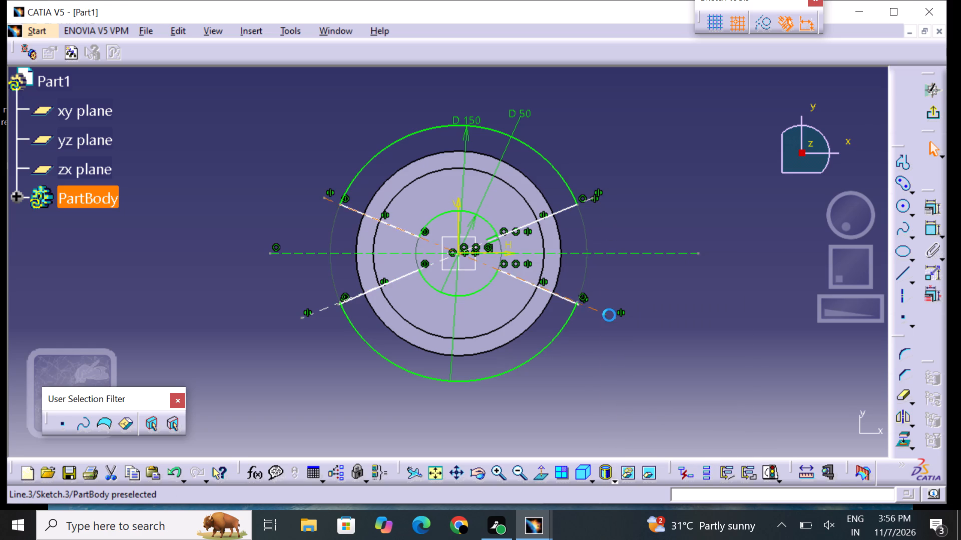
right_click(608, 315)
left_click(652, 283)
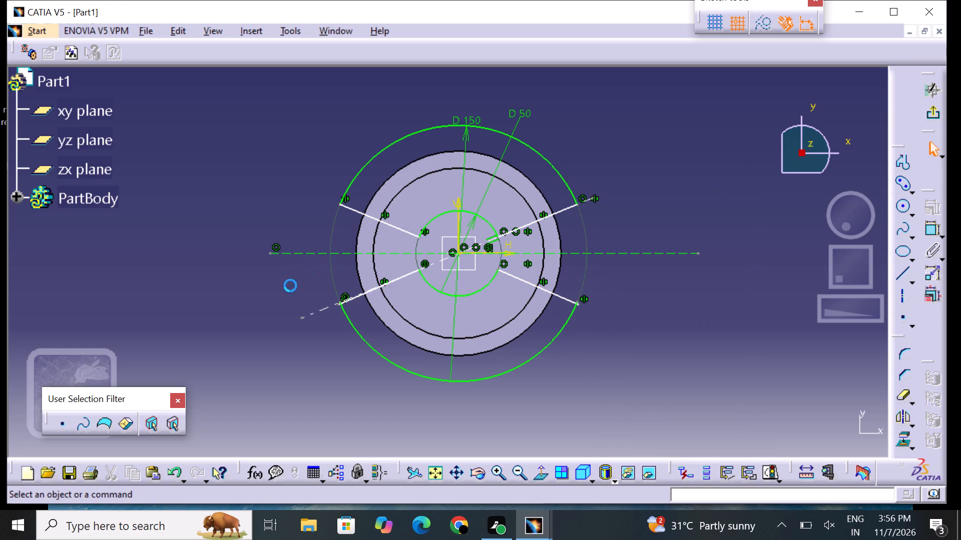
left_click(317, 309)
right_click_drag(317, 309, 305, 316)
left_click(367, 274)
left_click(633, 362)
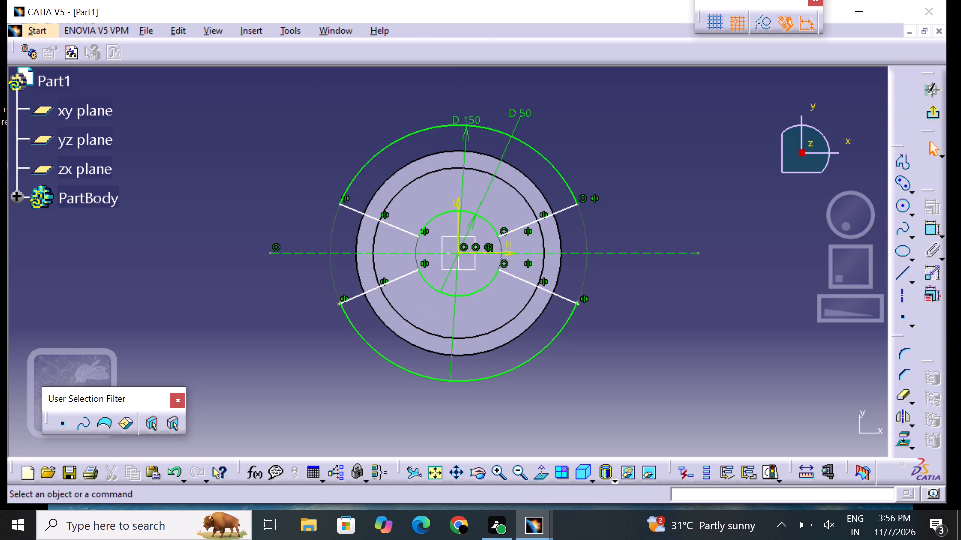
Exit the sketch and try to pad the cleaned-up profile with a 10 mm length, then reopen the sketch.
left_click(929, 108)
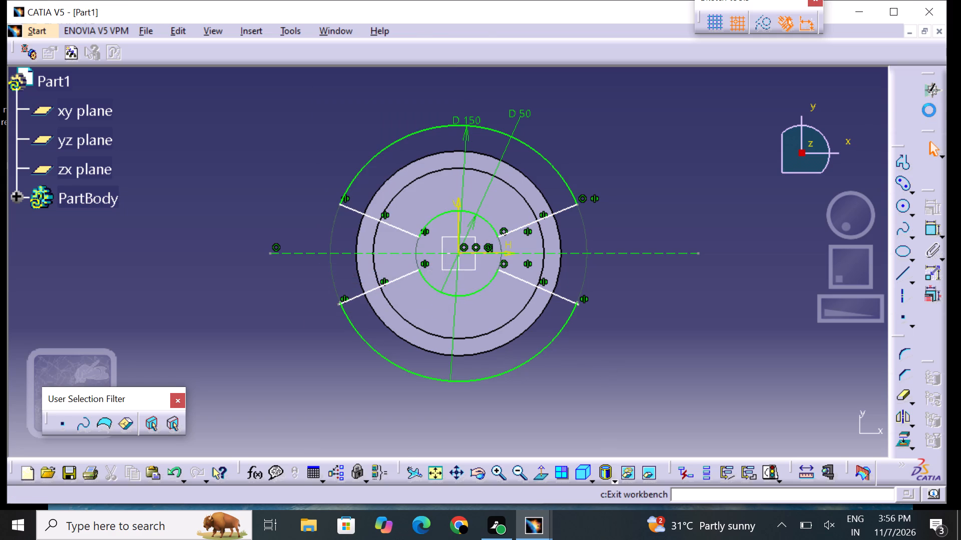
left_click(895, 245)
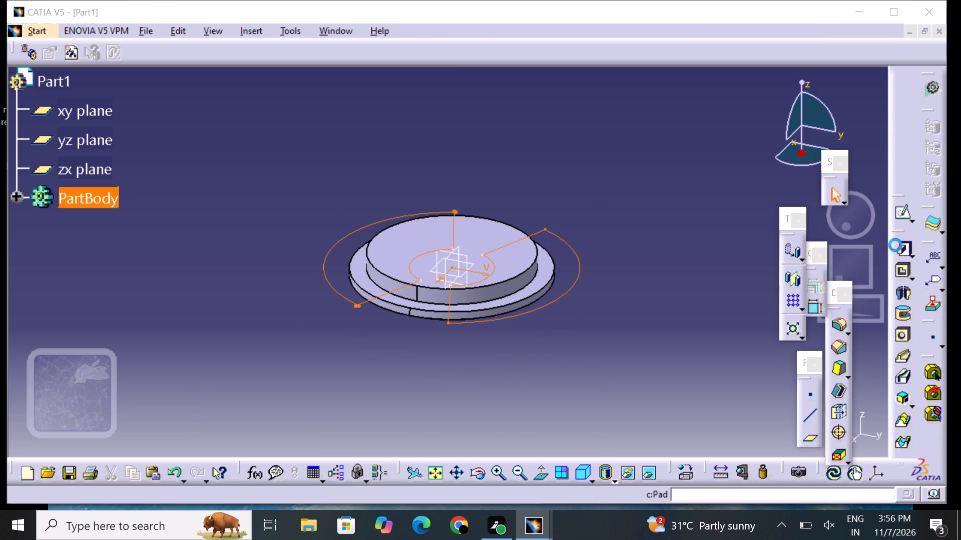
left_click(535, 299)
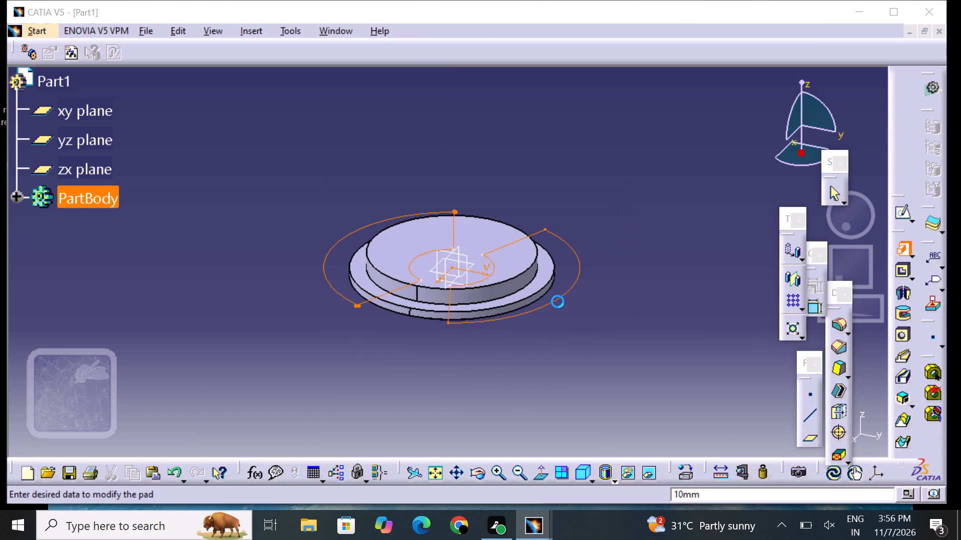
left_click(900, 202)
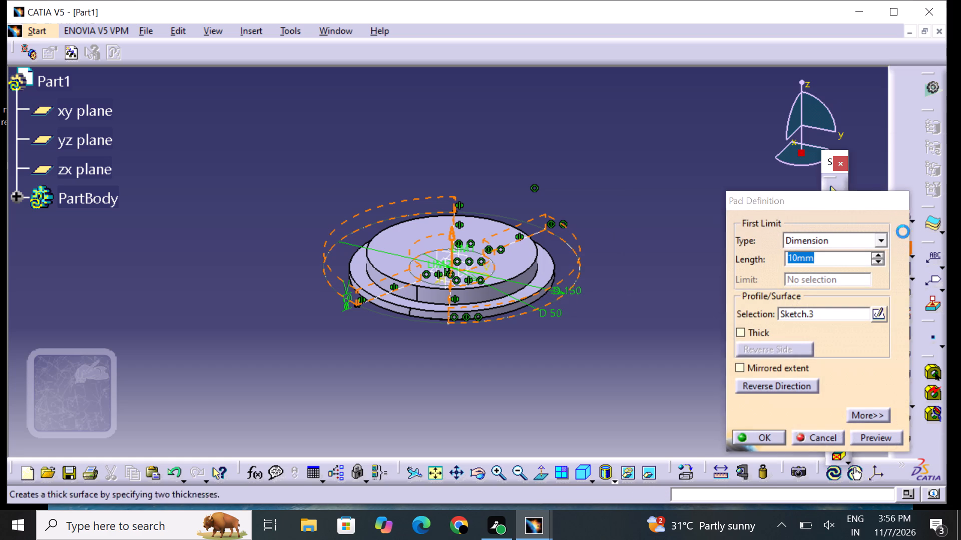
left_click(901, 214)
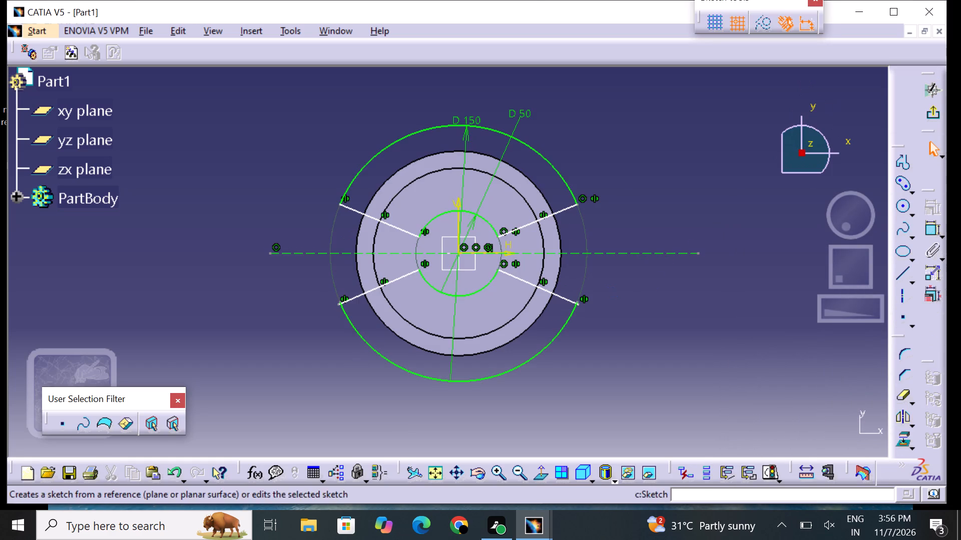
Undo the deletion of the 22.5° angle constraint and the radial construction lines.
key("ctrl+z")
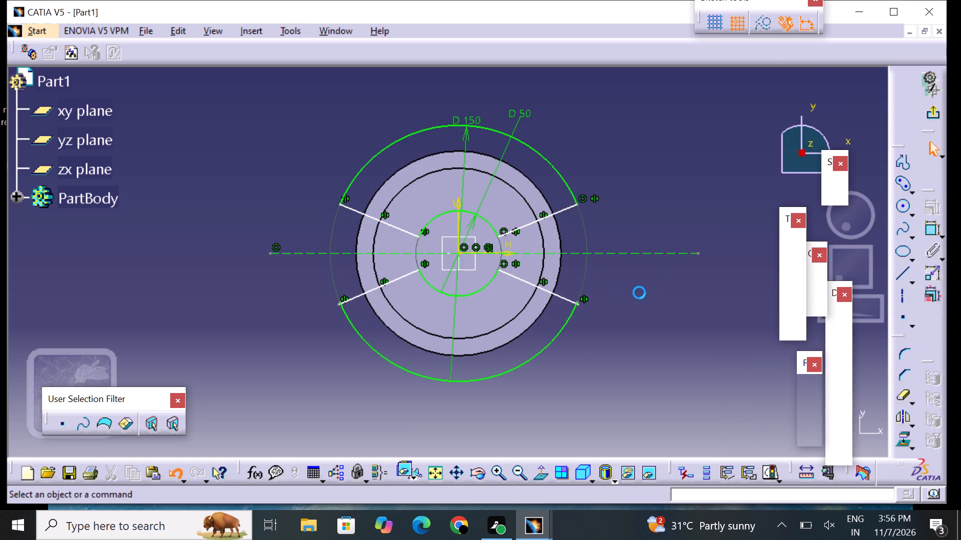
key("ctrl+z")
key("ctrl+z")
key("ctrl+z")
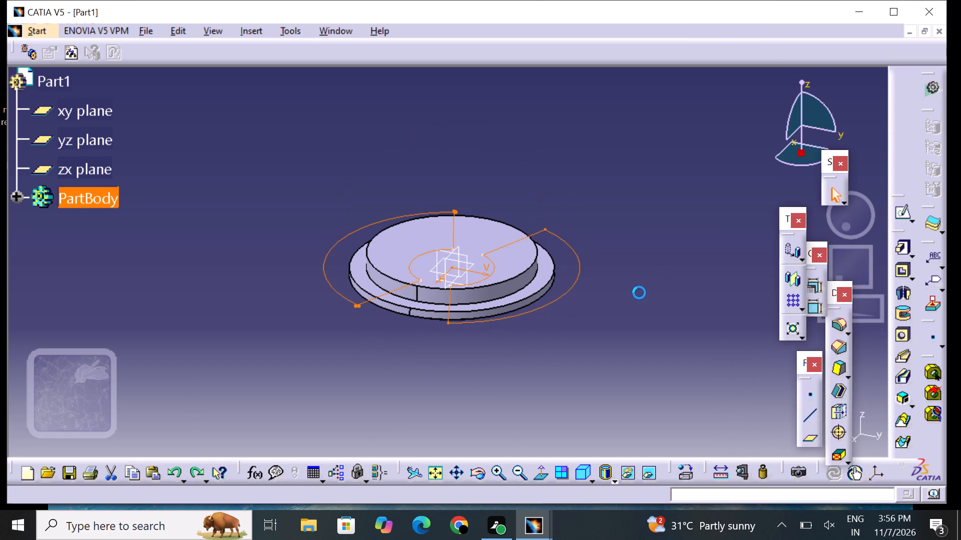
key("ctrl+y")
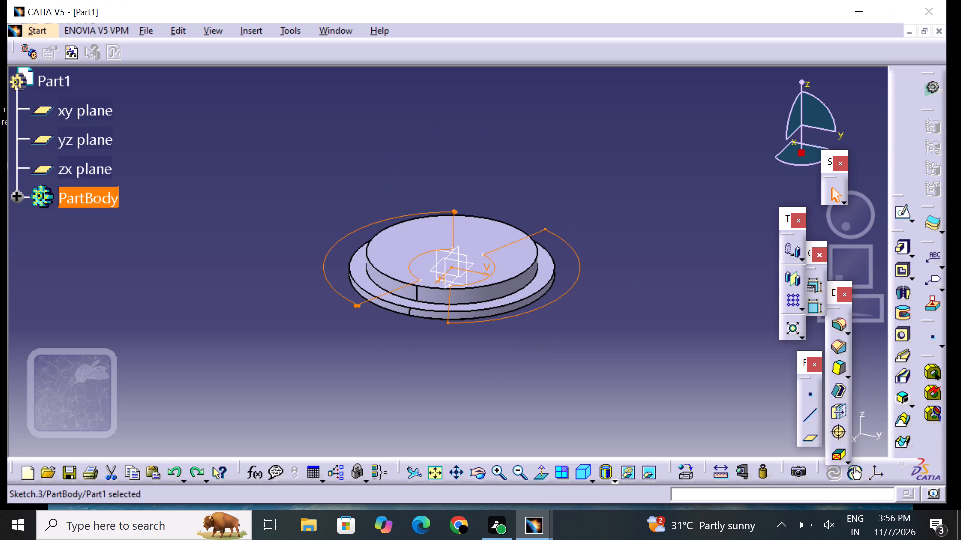
Reopen the sector profile sketch for editing.
left_click(900, 215)
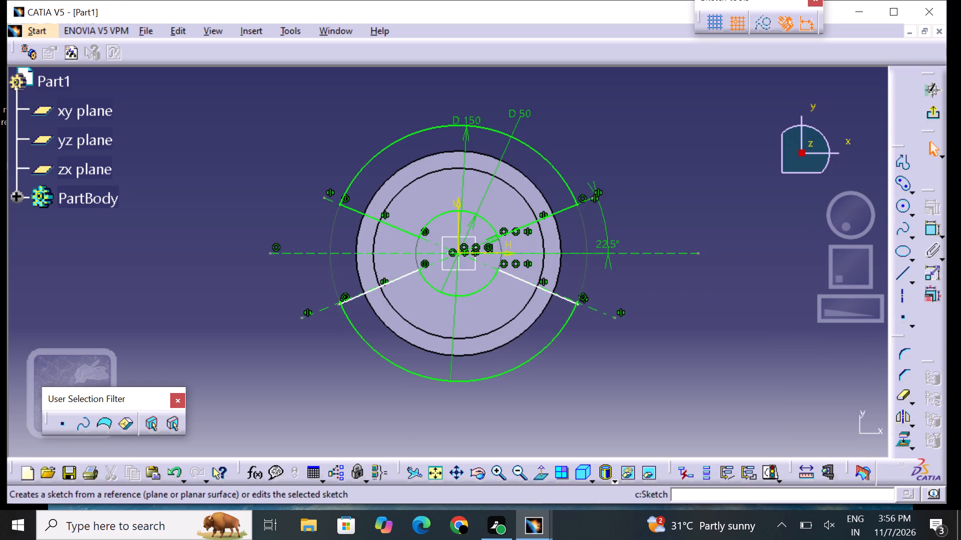
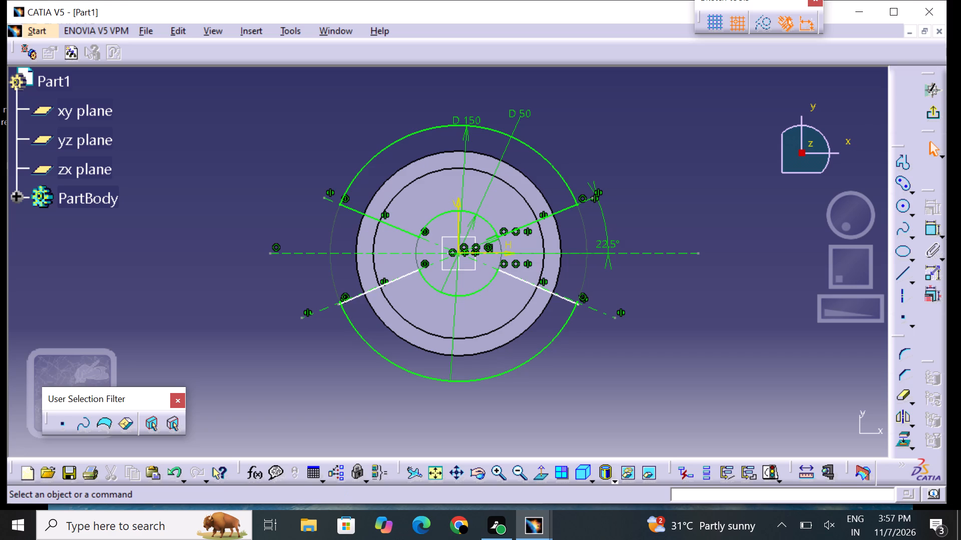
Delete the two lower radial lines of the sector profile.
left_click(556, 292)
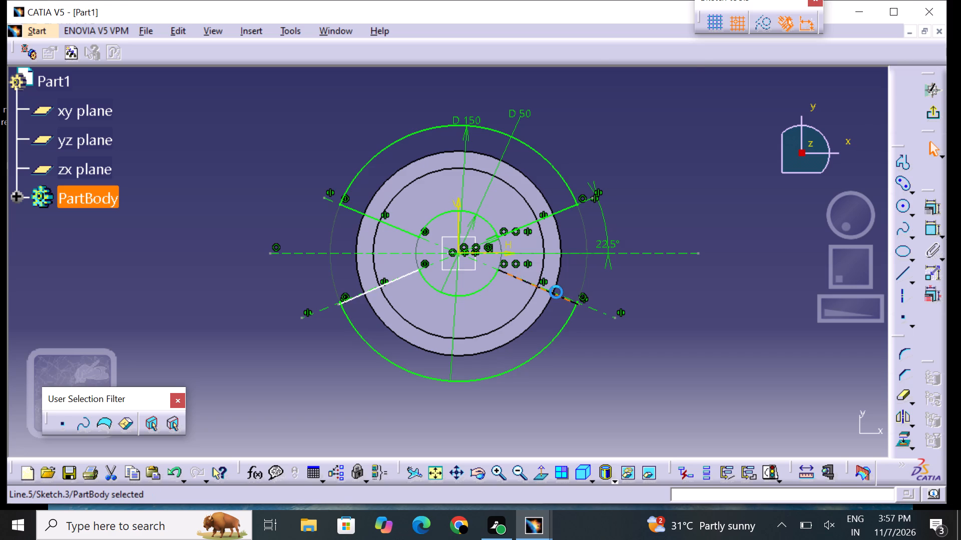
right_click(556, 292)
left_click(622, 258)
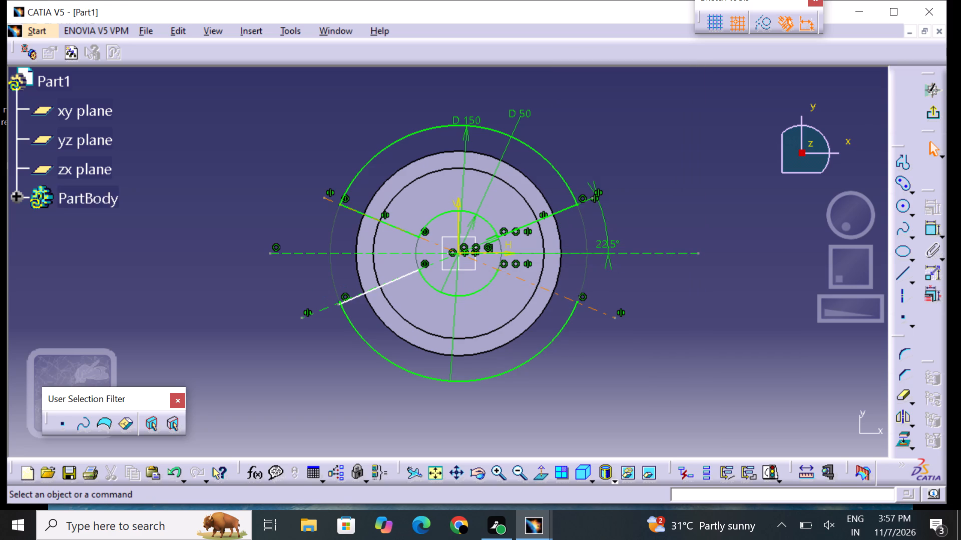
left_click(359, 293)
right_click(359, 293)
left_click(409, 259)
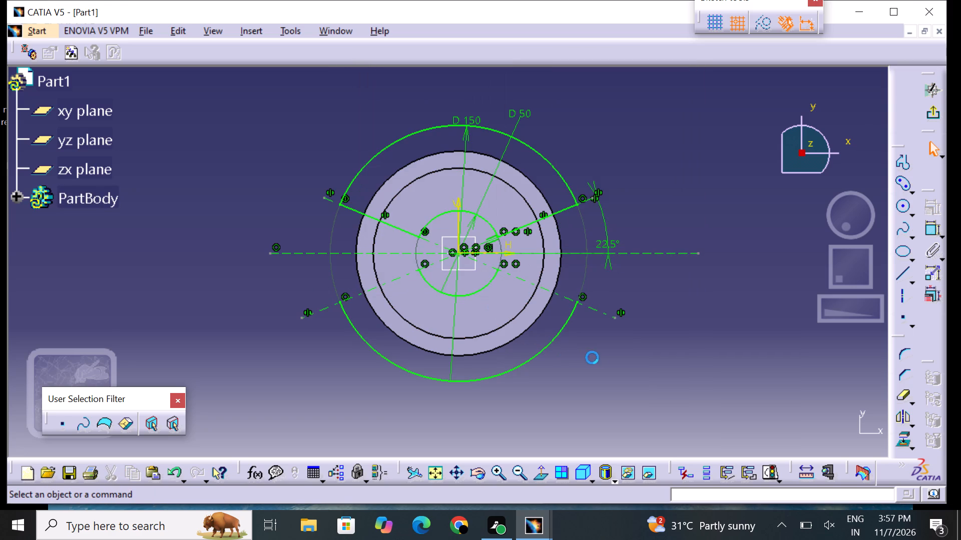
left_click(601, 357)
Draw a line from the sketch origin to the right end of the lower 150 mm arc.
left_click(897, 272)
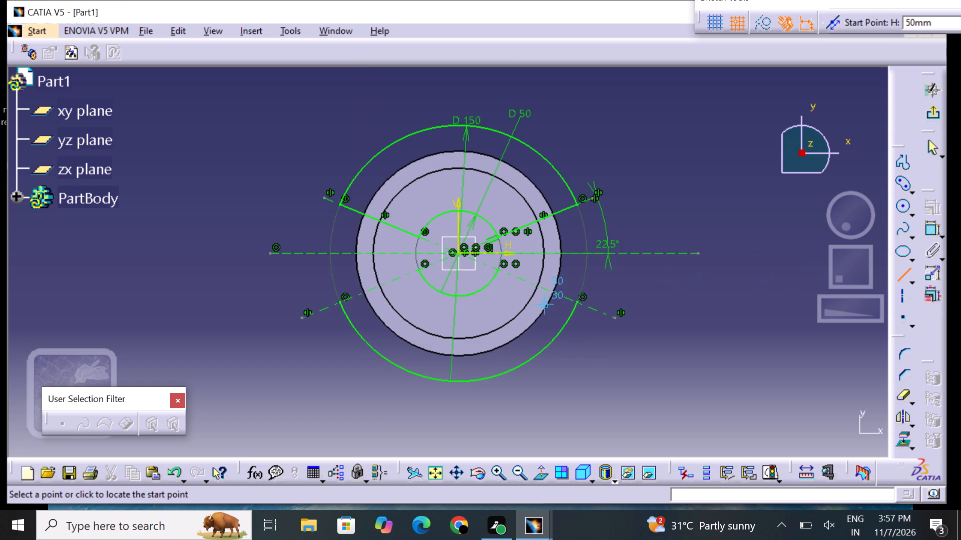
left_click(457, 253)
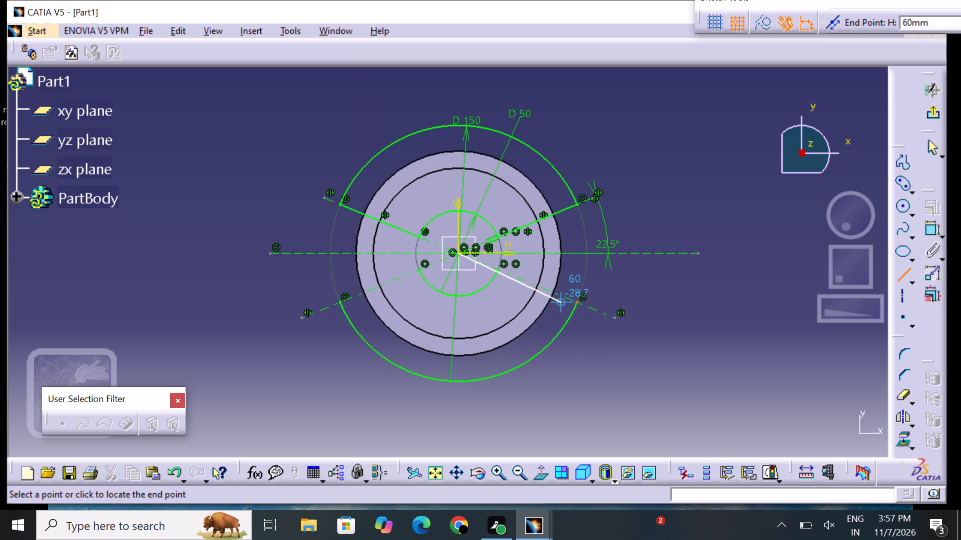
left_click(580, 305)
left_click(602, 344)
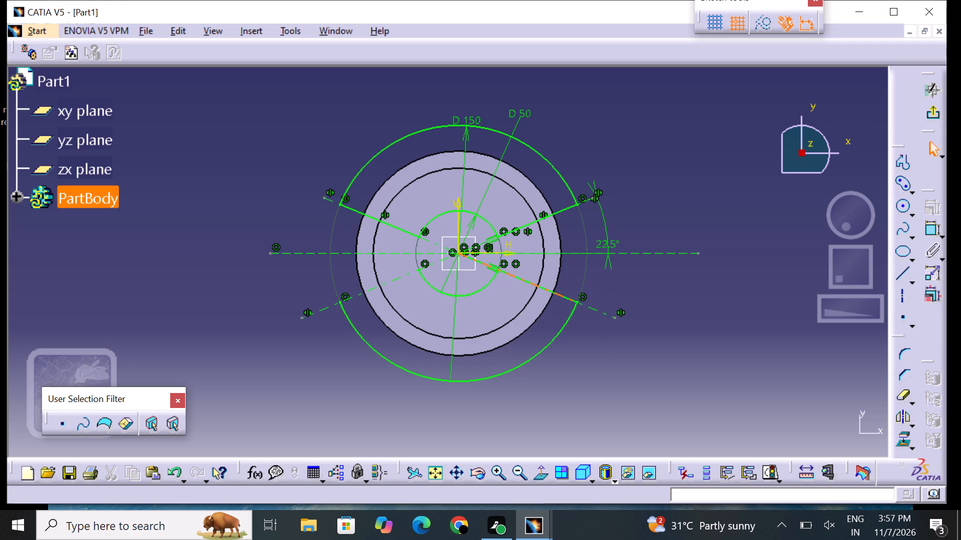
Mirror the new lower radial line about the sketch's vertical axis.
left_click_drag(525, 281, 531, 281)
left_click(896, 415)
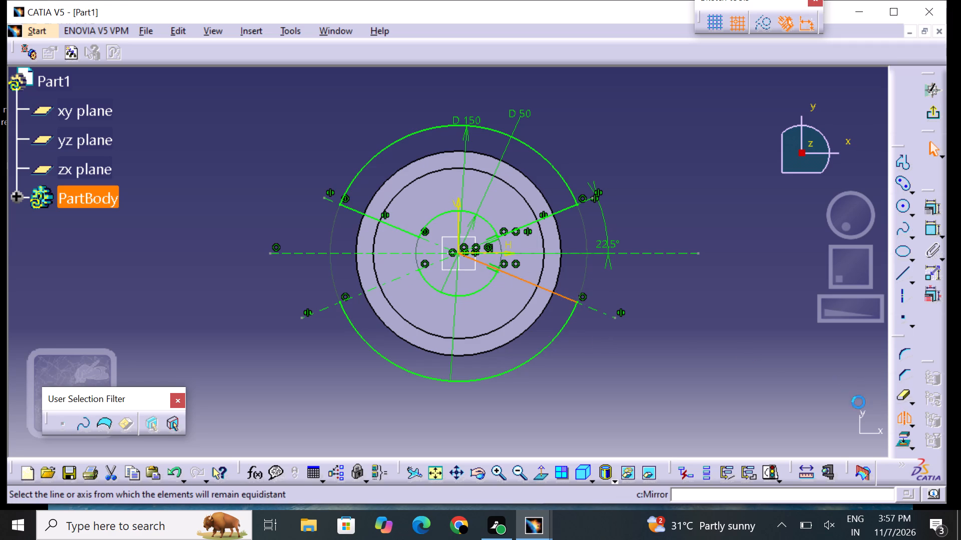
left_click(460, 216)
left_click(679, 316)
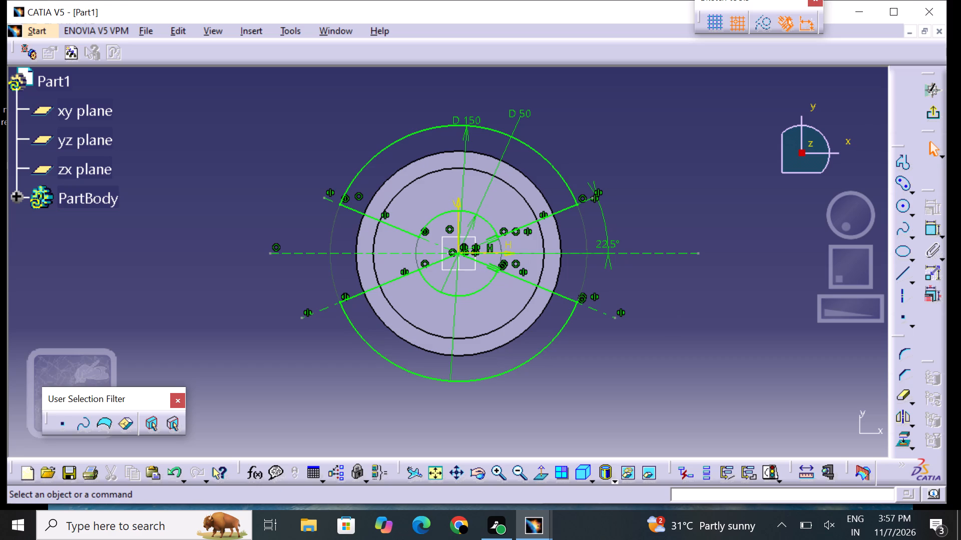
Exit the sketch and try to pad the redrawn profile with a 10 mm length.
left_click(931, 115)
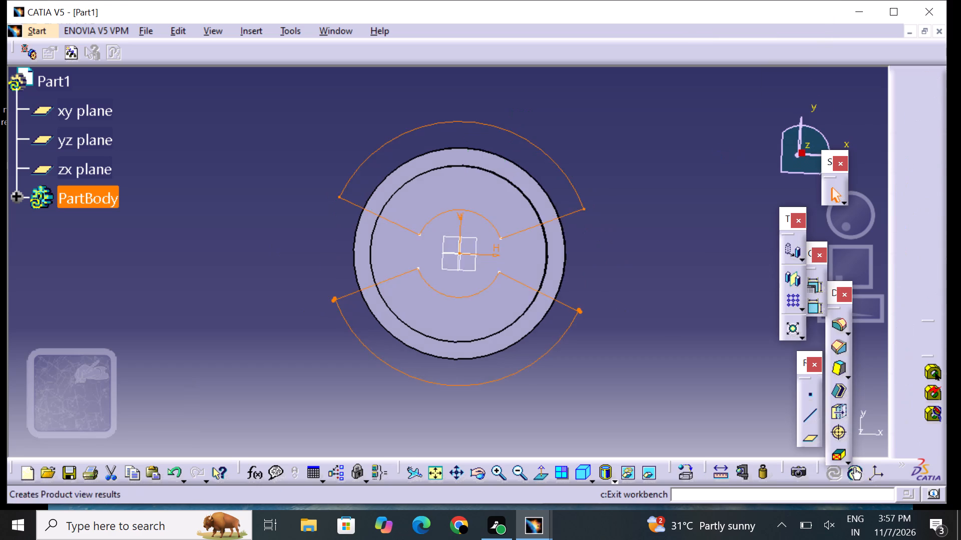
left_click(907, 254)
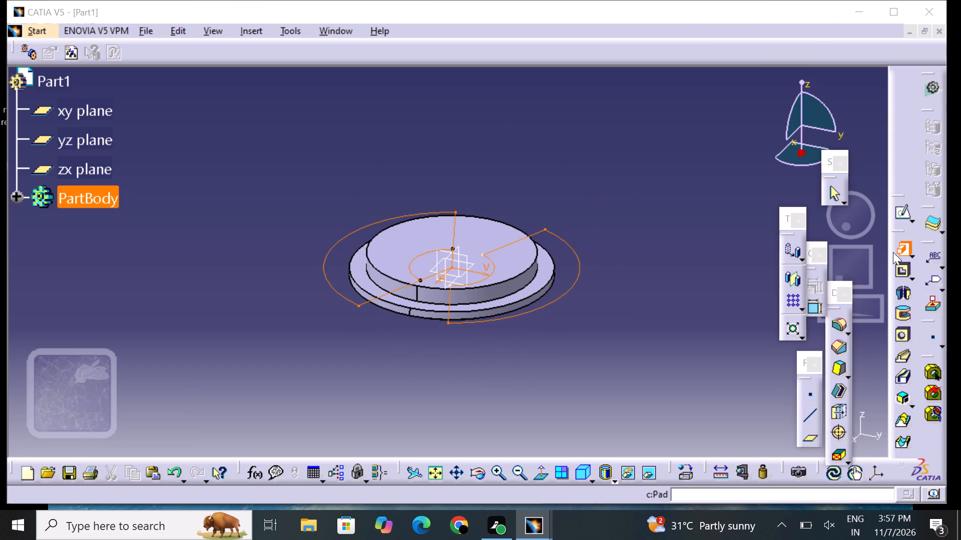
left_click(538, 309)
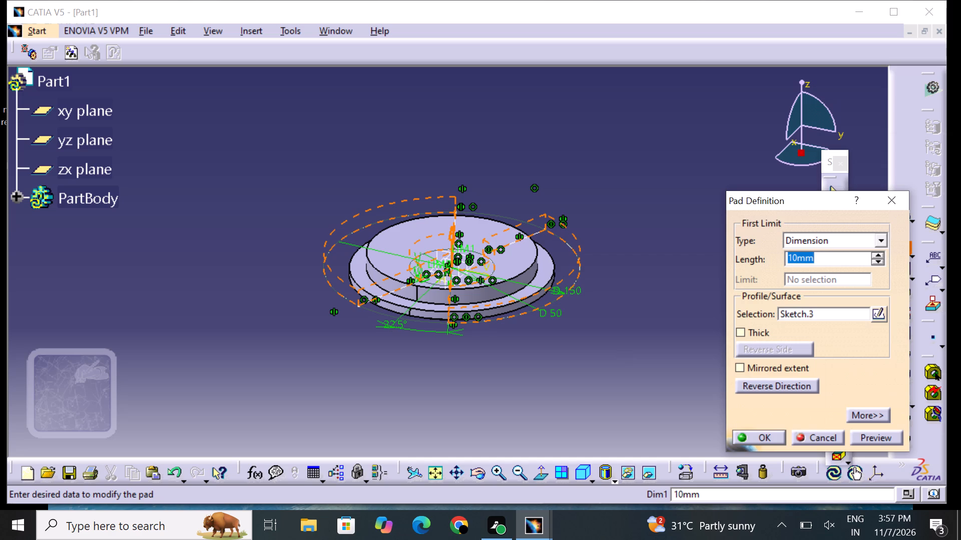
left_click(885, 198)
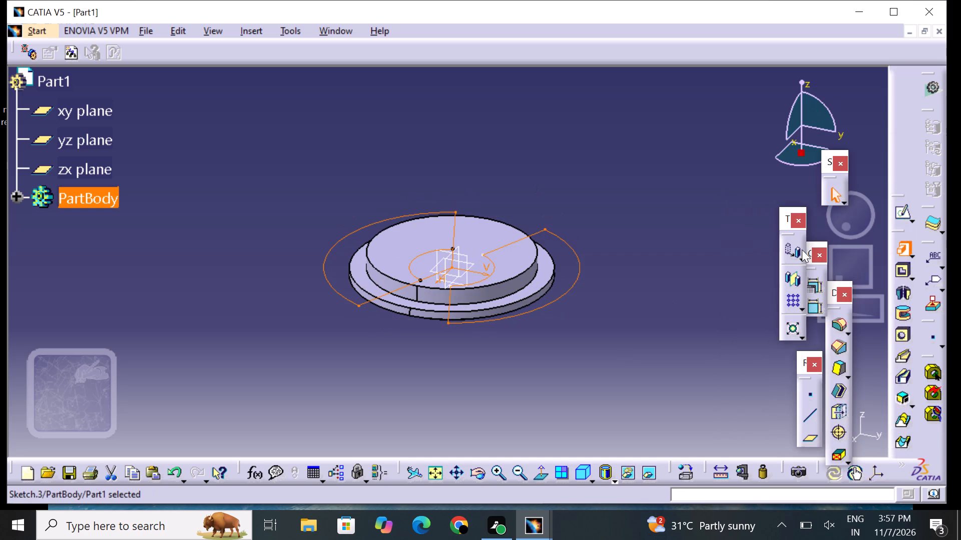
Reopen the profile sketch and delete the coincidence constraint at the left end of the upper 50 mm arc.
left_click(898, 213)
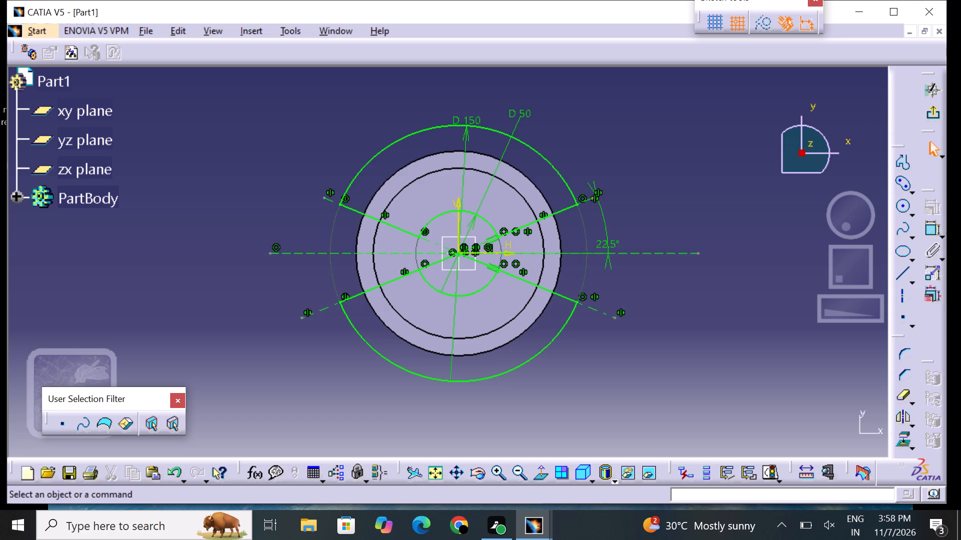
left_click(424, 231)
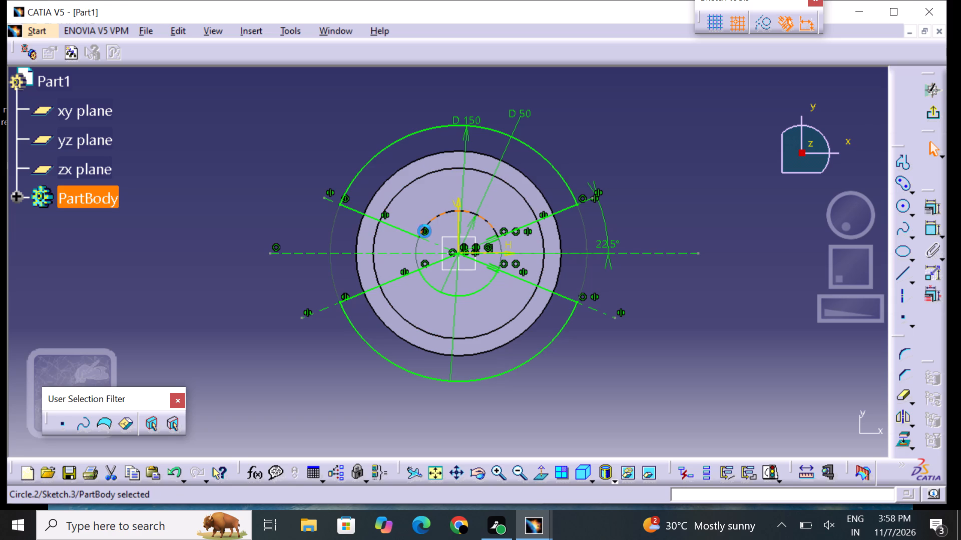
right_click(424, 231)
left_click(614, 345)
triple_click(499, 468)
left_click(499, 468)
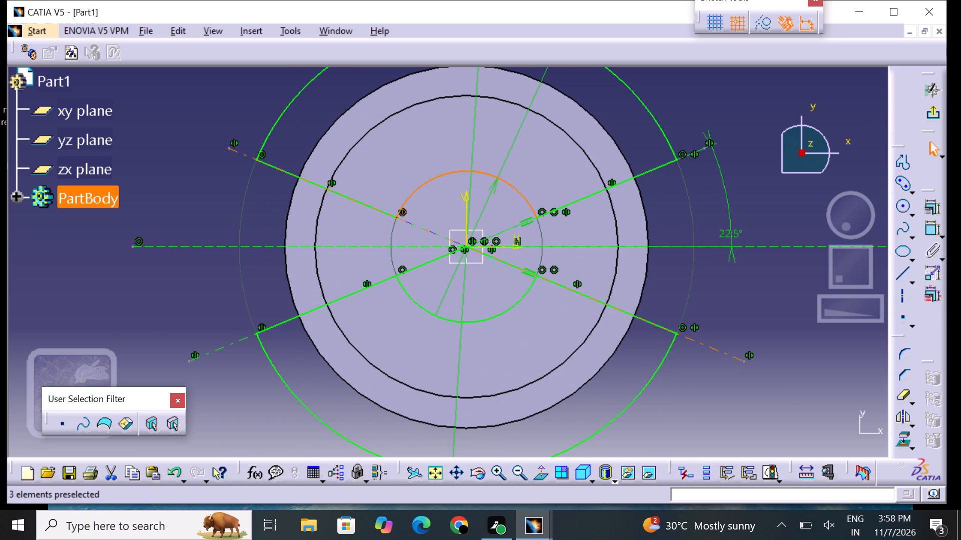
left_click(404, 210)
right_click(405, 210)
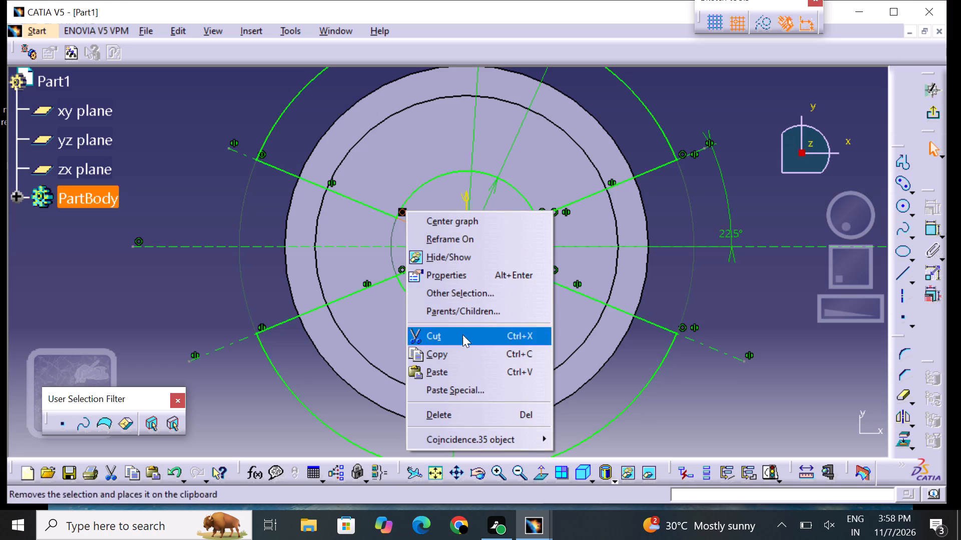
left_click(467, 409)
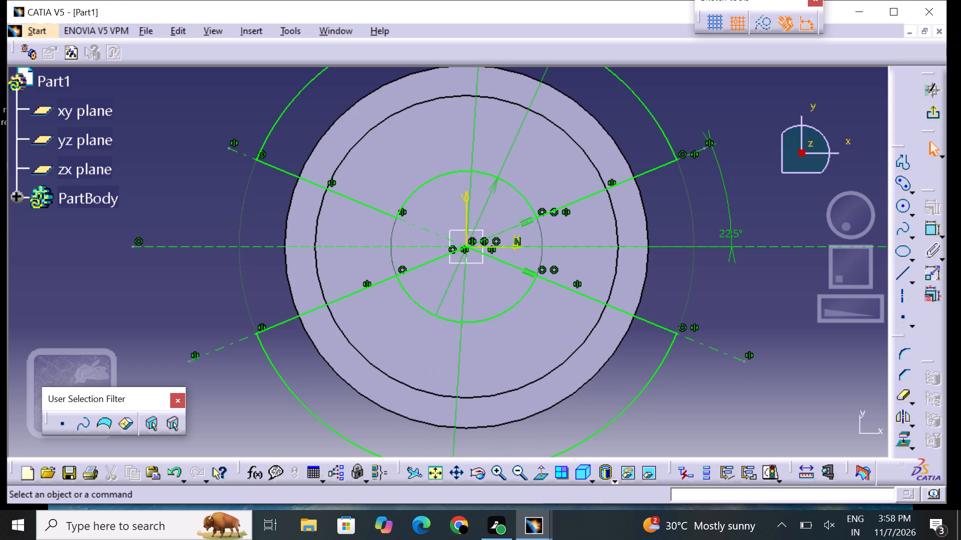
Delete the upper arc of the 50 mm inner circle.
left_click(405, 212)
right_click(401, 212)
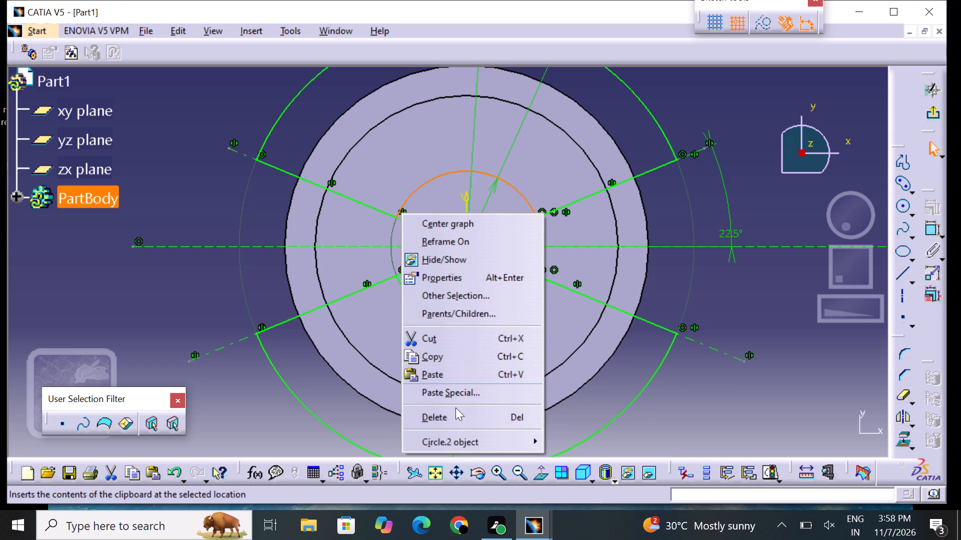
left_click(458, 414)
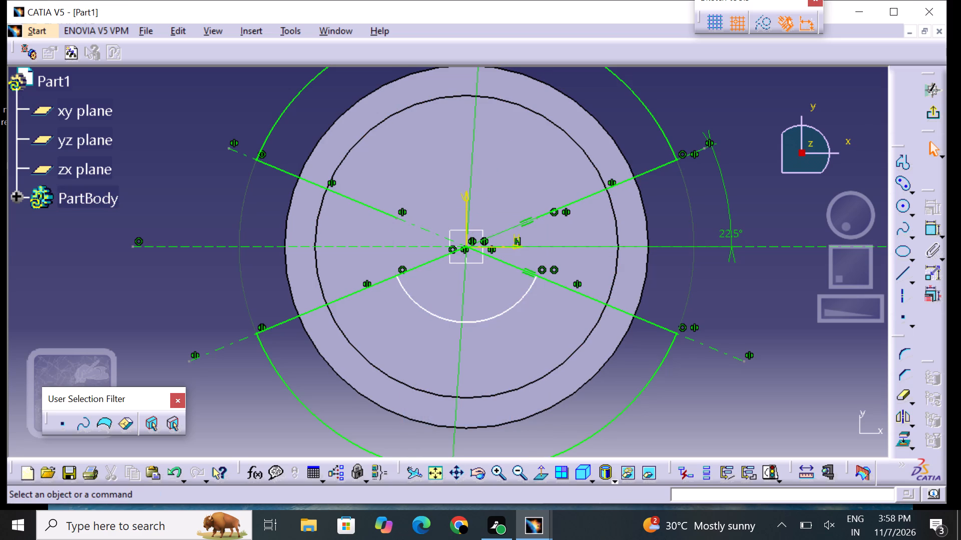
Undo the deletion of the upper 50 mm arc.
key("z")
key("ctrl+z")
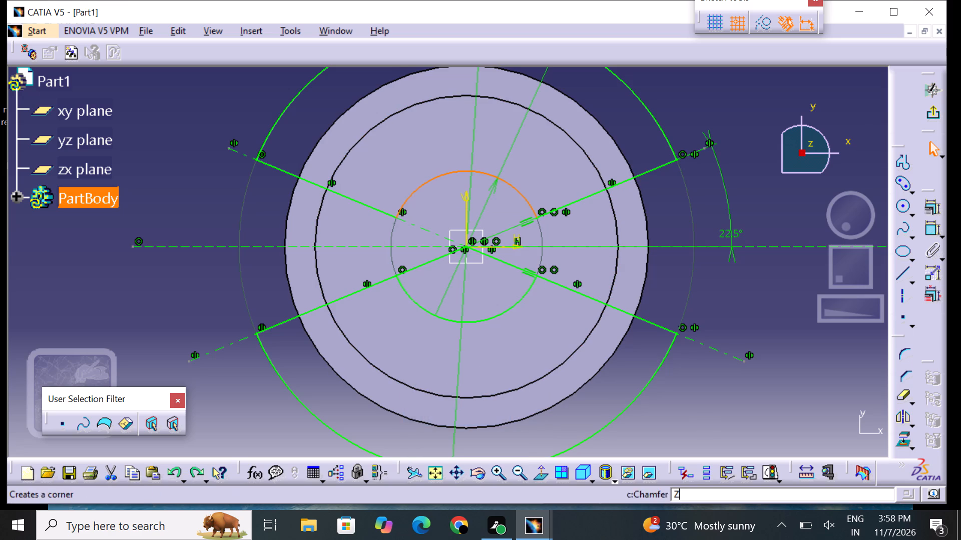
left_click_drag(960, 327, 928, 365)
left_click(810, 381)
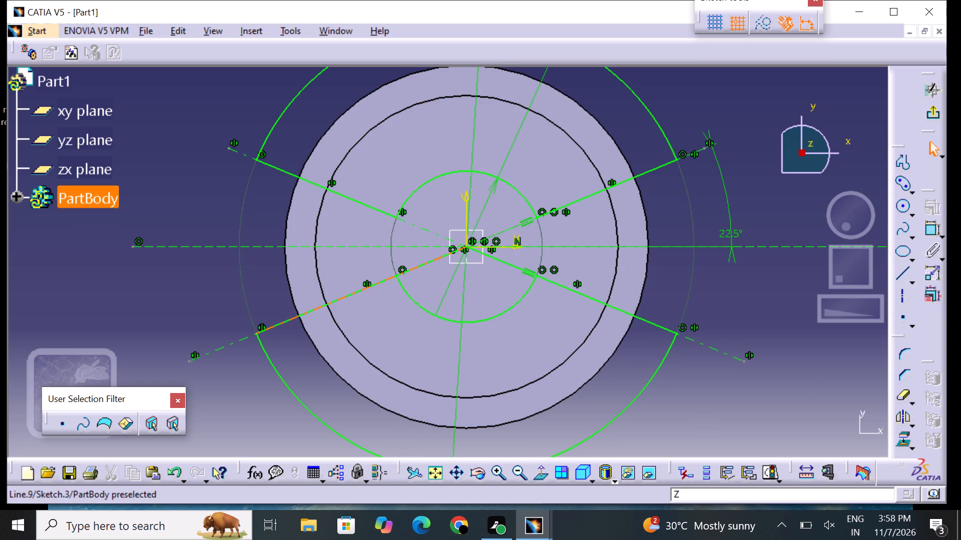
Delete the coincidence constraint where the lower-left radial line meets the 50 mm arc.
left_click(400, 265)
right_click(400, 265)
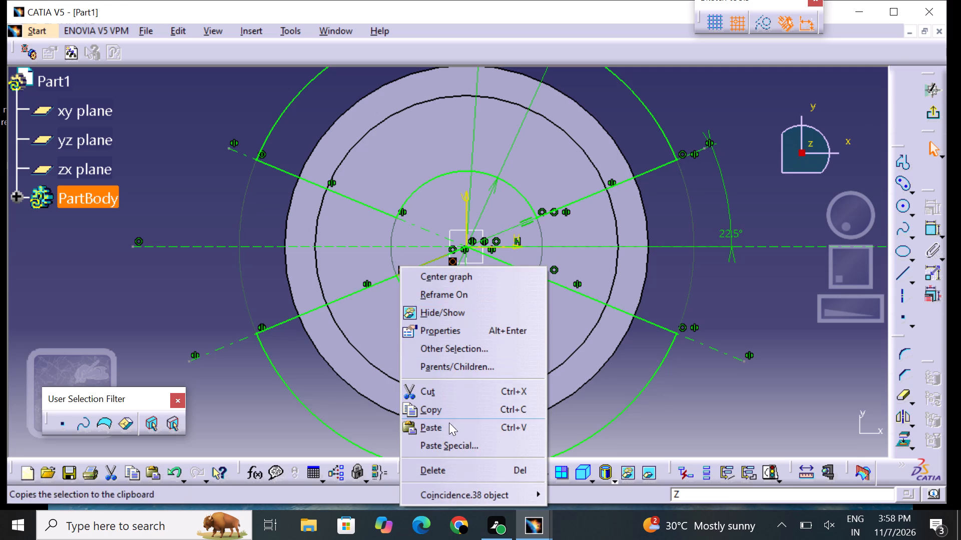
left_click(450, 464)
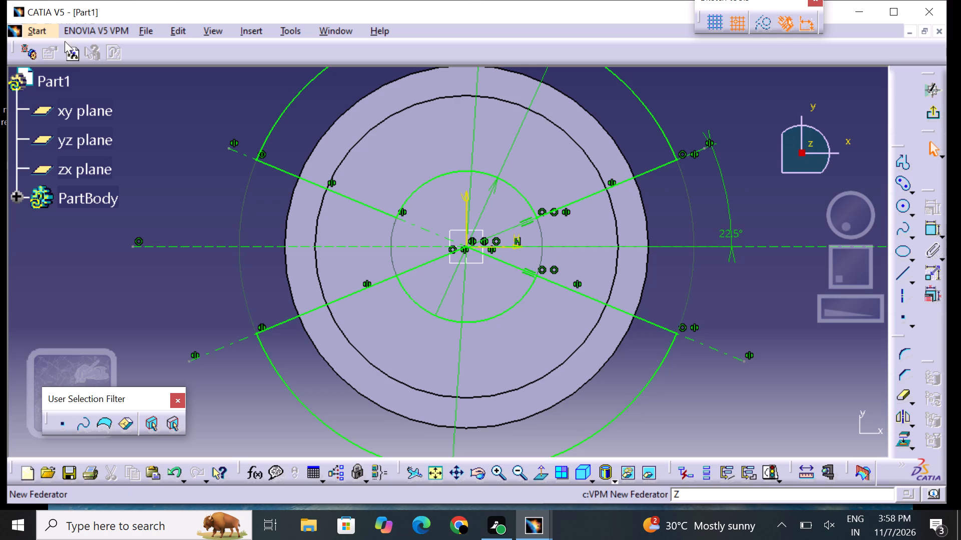
Exit the sketch and delete the entire sector profile sketch from the part.
left_click(932, 115)
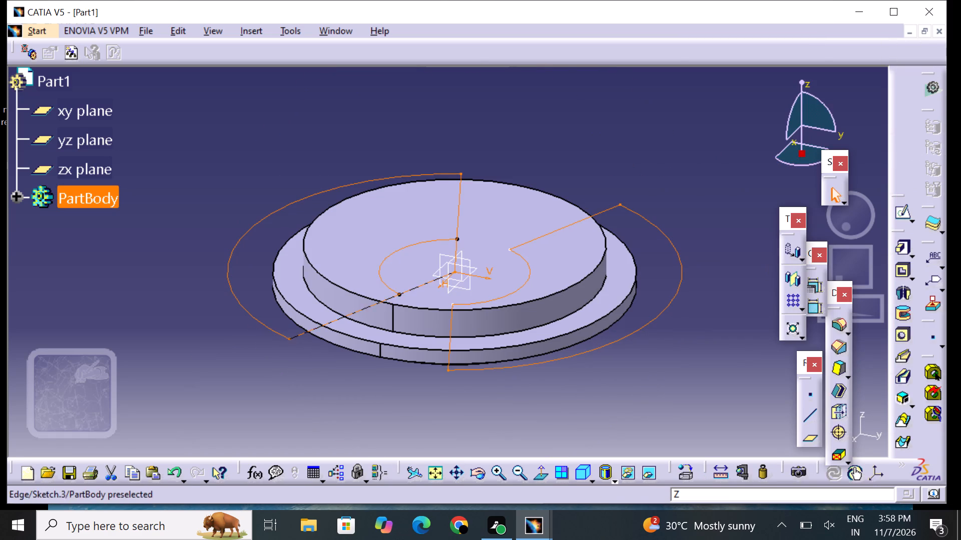
left_click(458, 237)
right_click(457, 239)
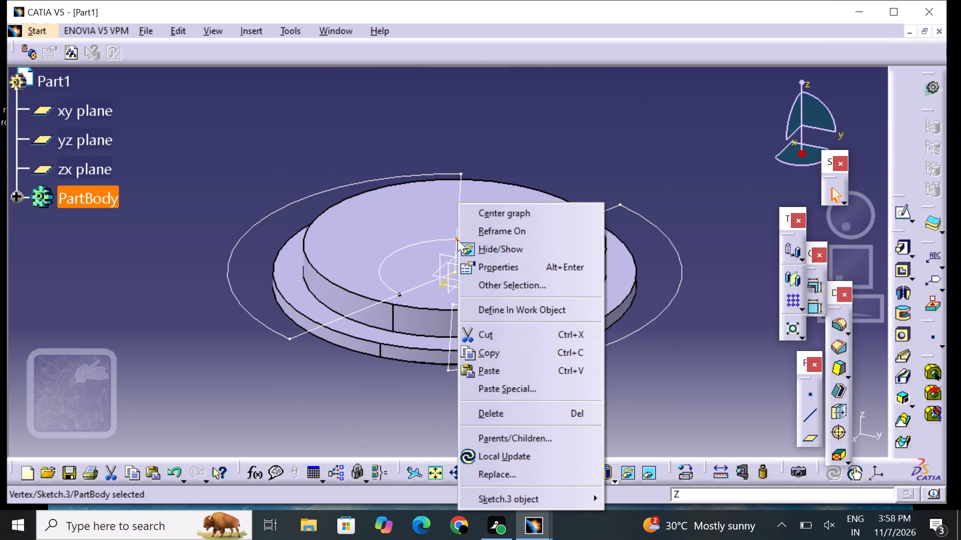
left_click(520, 409)
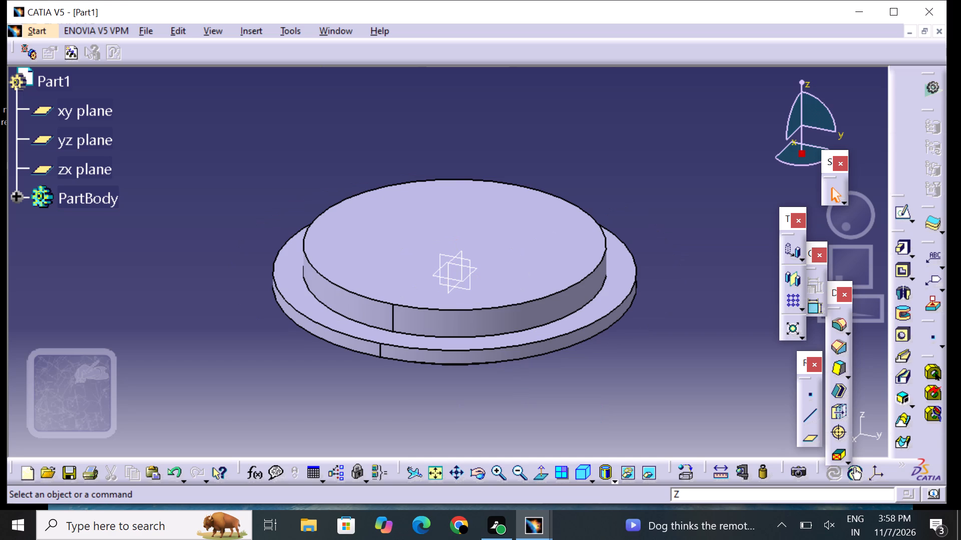
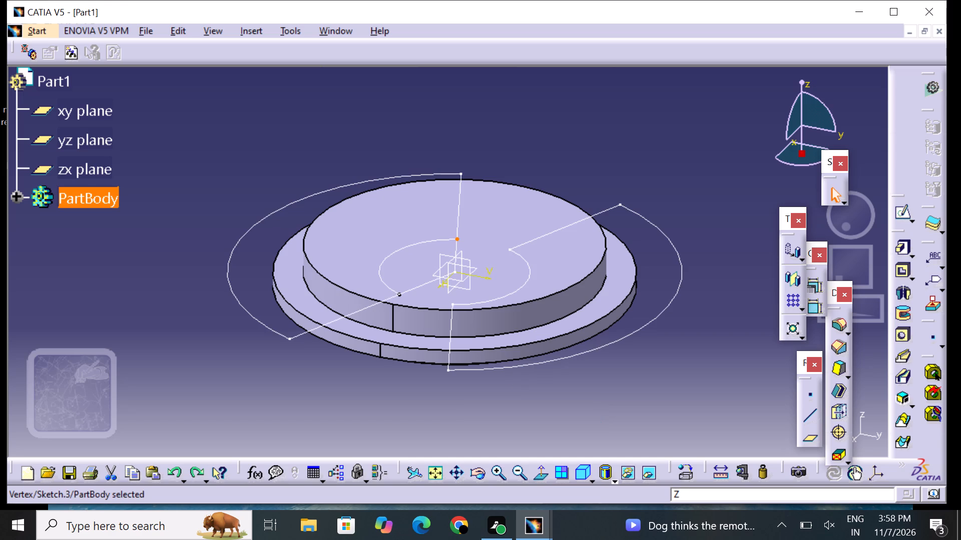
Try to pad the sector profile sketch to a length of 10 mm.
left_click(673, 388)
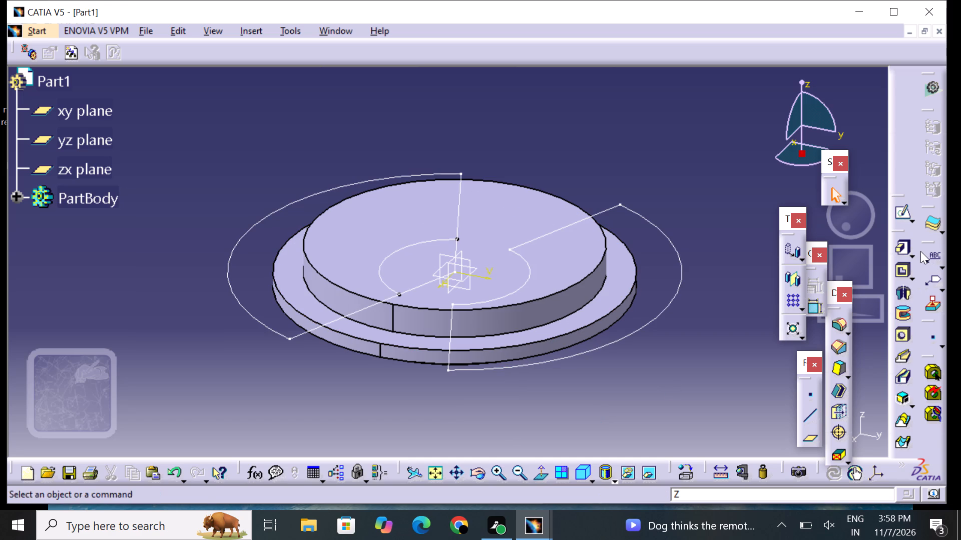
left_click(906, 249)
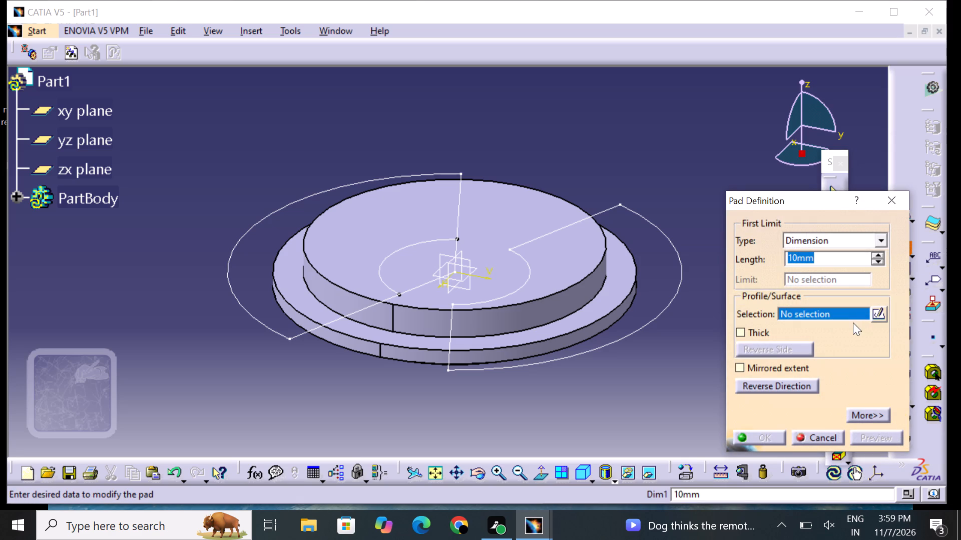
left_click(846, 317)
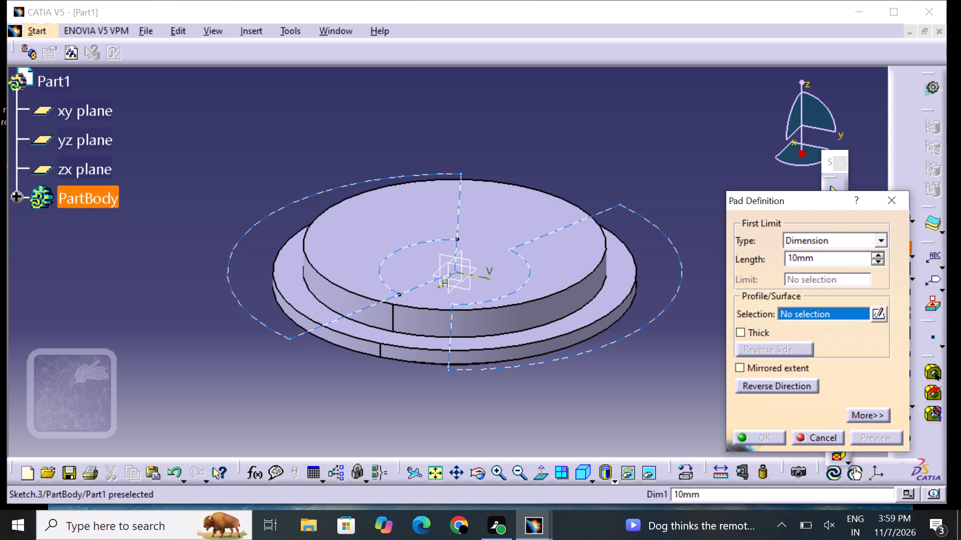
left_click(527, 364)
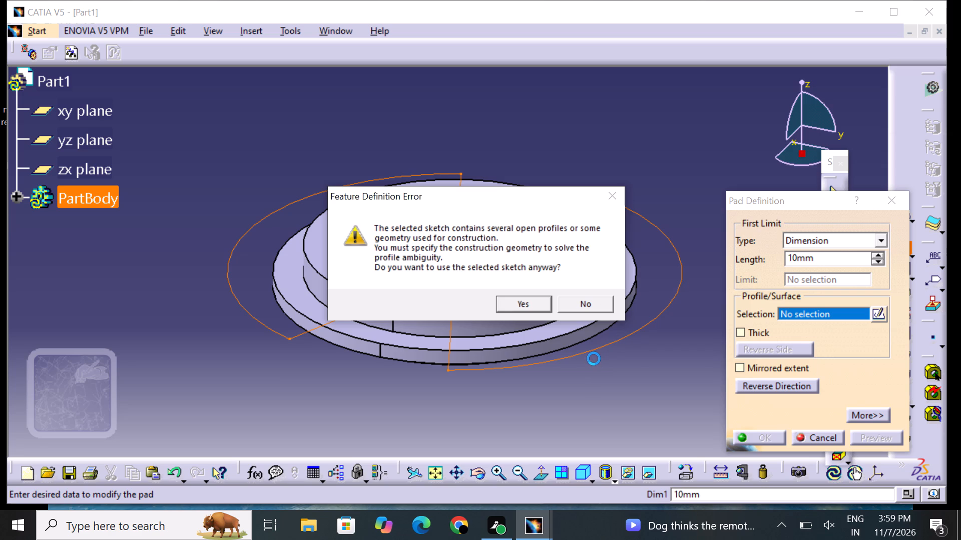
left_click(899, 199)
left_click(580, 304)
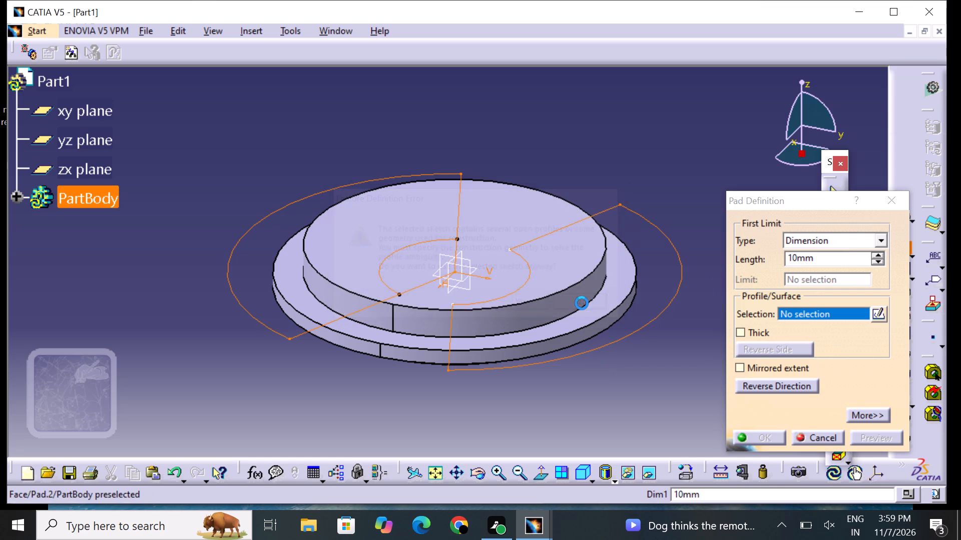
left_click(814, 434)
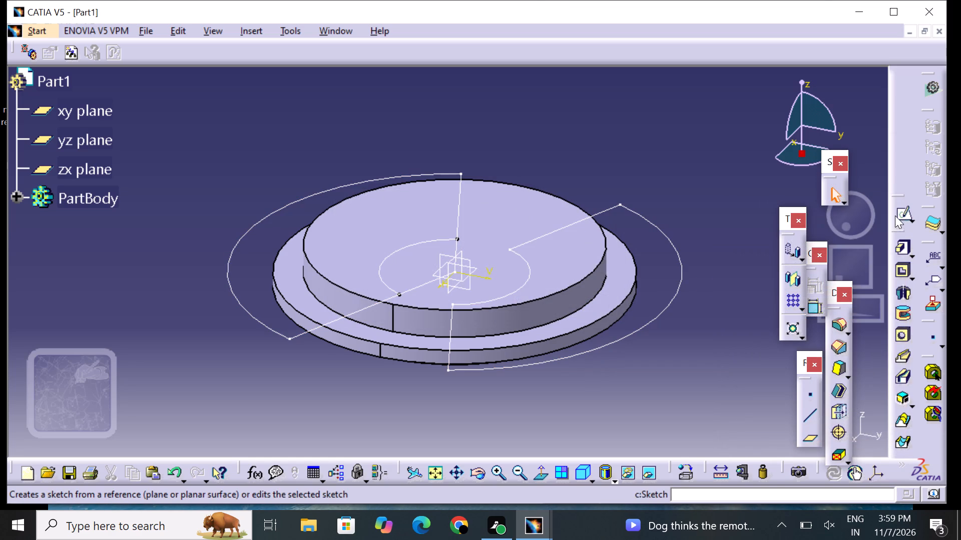
Reopen the sector profile sketch with the 150 mm and 50 mm circles for editing.
left_click(901, 212)
left_click(573, 358)
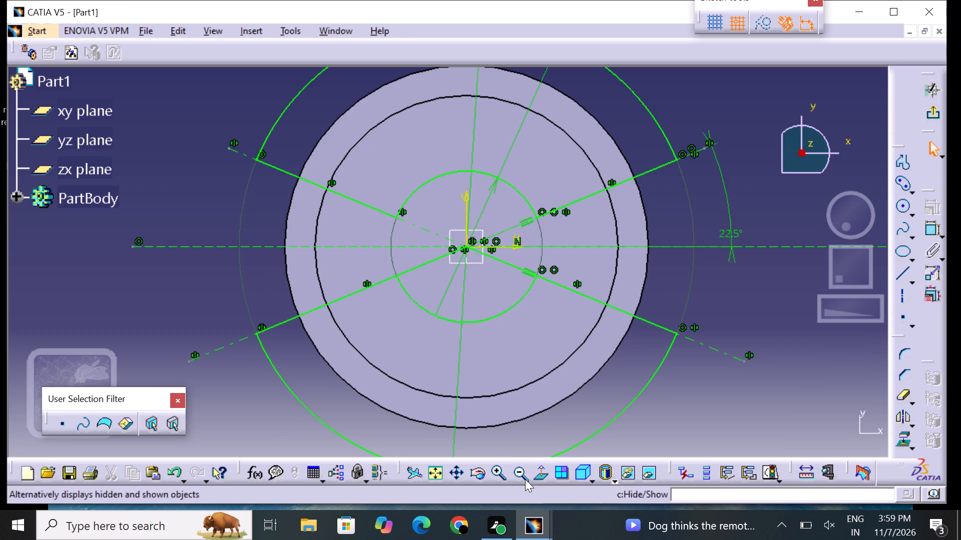
left_click(525, 479)
middle_click_drag(550, 284, 478, 282)
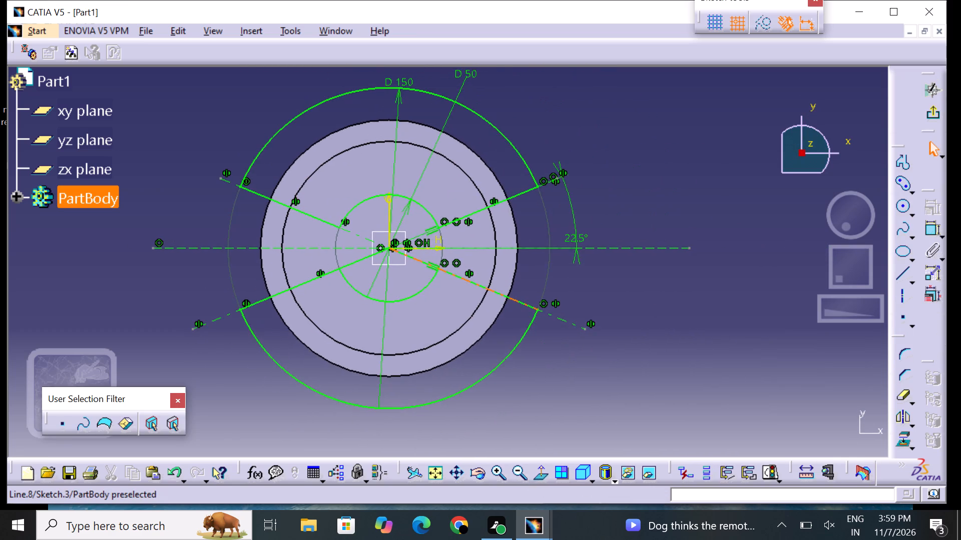
middle_click_drag(478, 282, 534, 292)
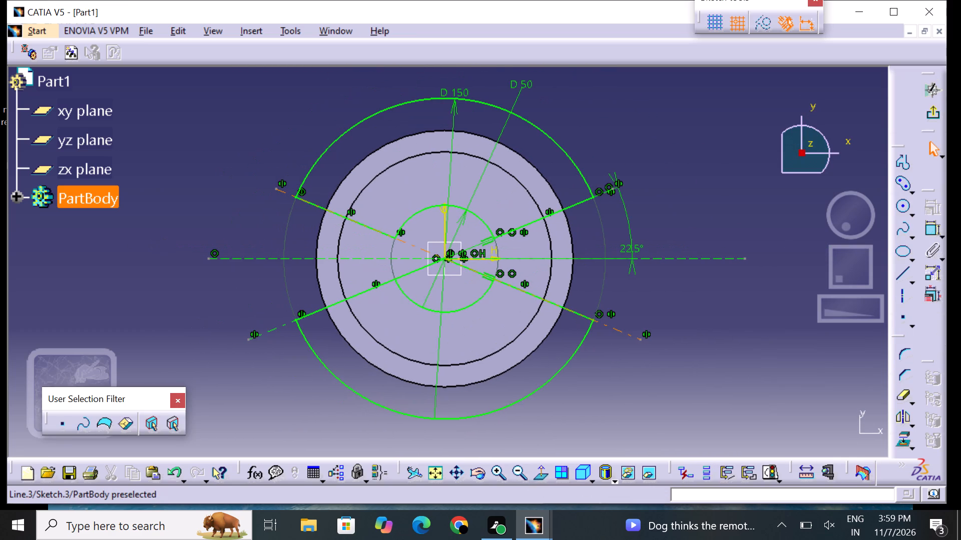
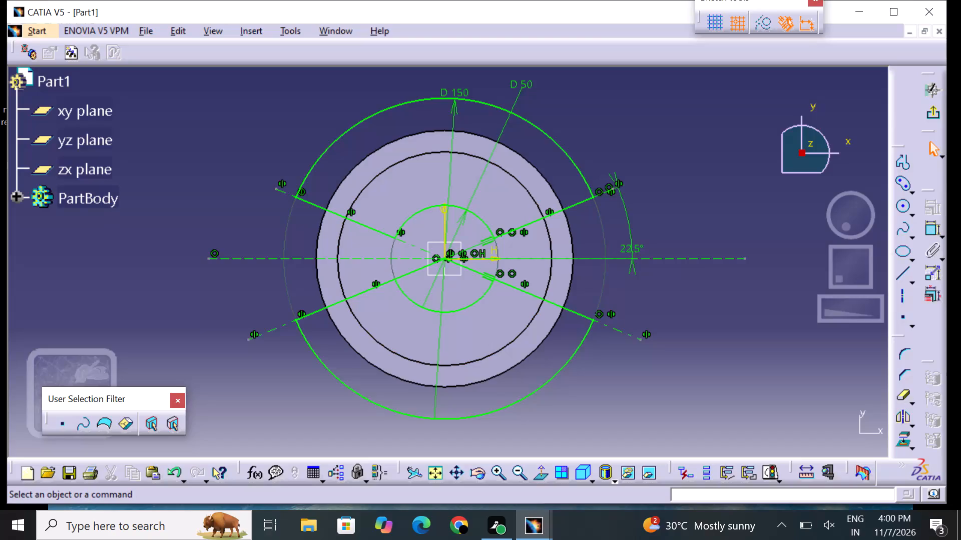
Delete the lower-left, upper-left and lower-right radial lines of the sector profile, keeping only the upper-right one.
left_click(315, 313)
right_click(315, 313)
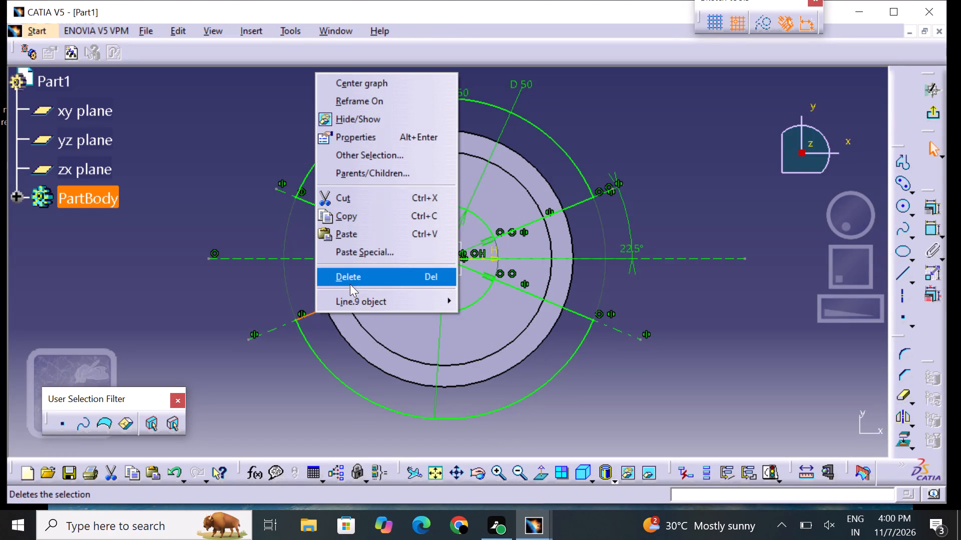
left_click(361, 277)
left_click(374, 228)
right_click(374, 228)
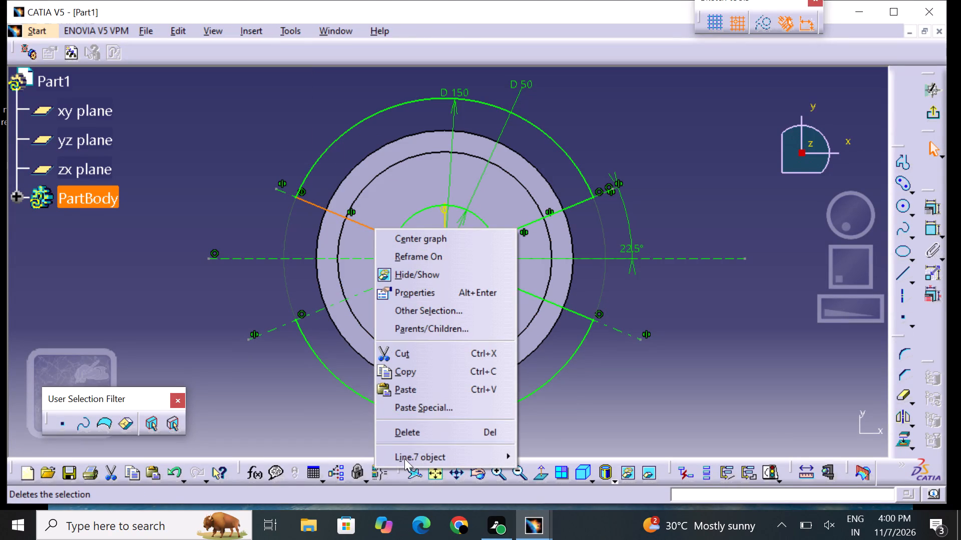
left_click(418, 436)
left_click(580, 314)
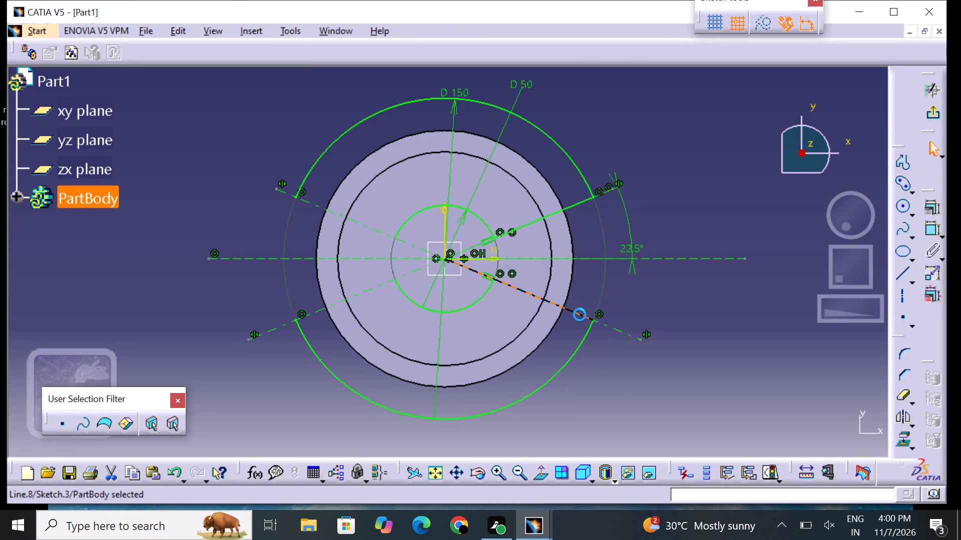
right_click(580, 314)
left_click(622, 280)
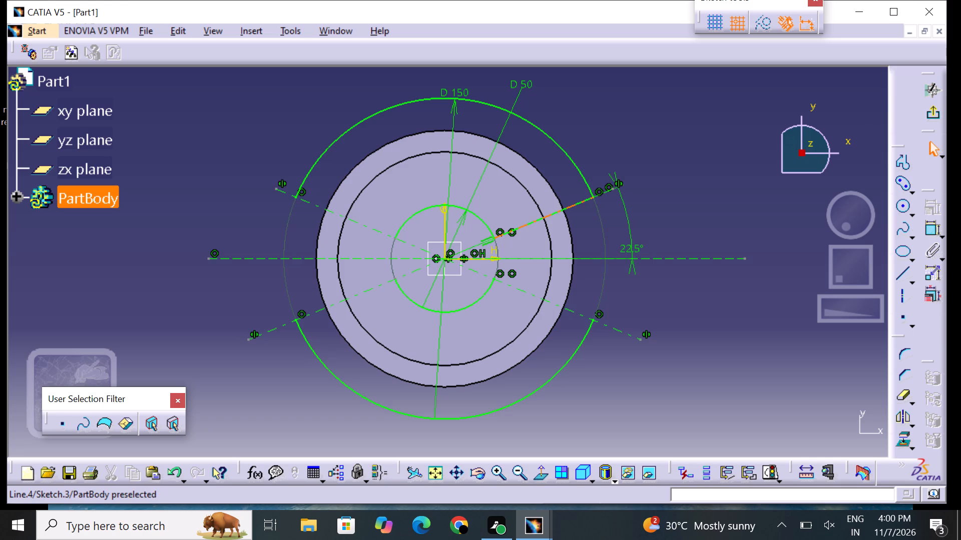
Mirror the upper-right radial line about the horizontal axis line to recreate the lower-right side of the profile.
left_click(554, 213)
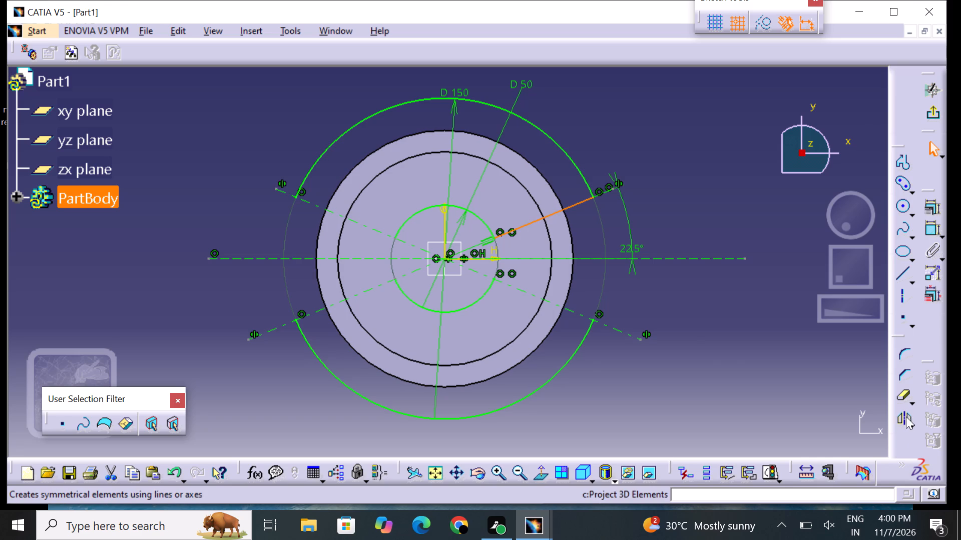
left_click(906, 416)
left_click(624, 257)
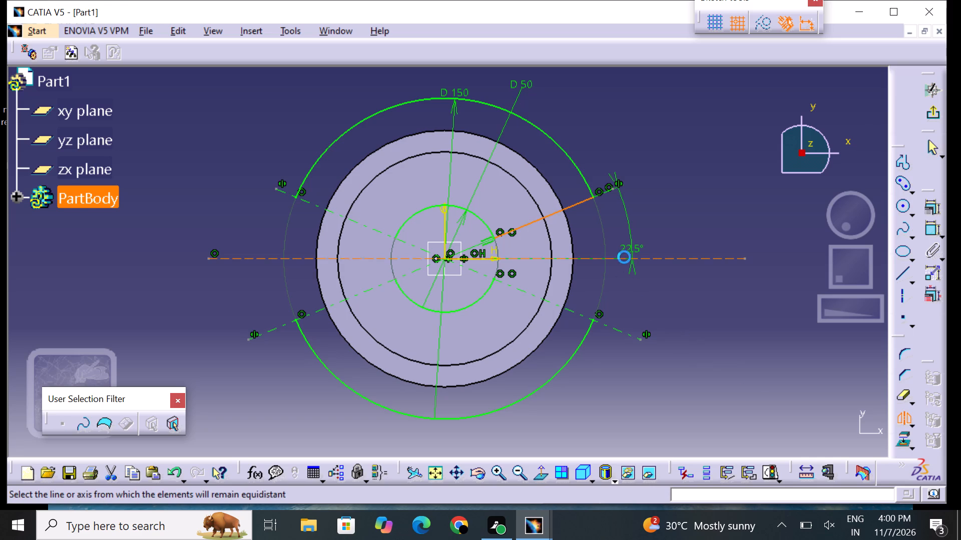
left_click(720, 343)
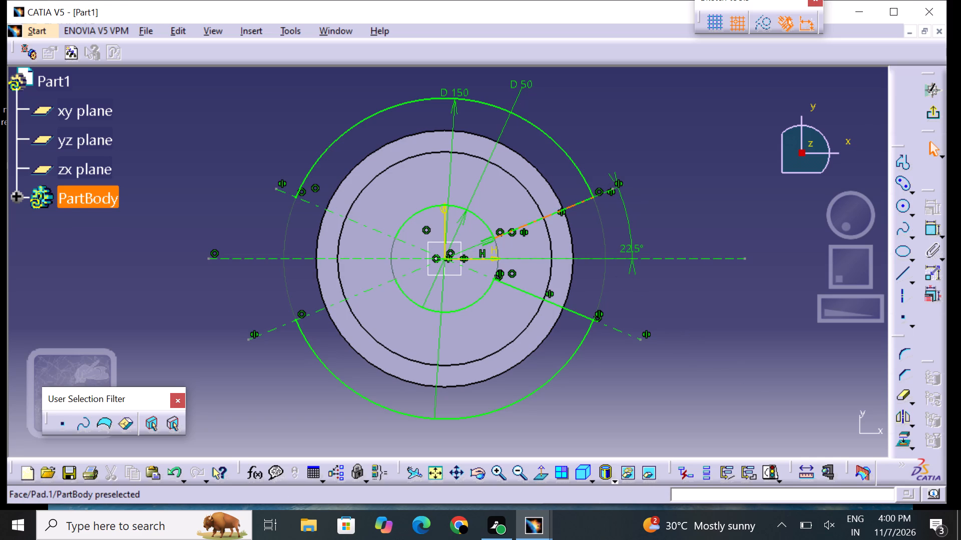
Mirror the lower-right and upper-right radial lines about the sketch's vertical axis to close both sectors, and exit the sketch.
left_click(542, 219)
left_click(540, 297)
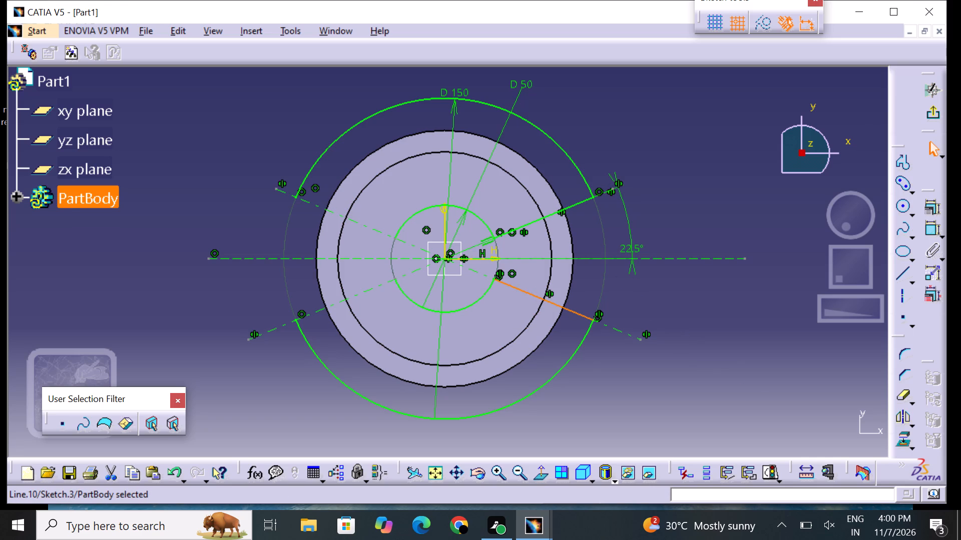
left_click(903, 423)
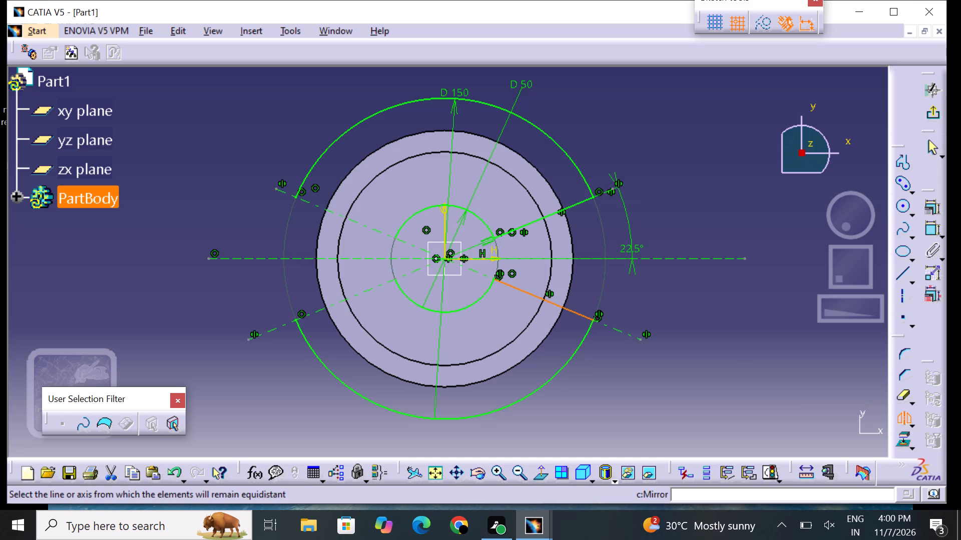
left_click(446, 233)
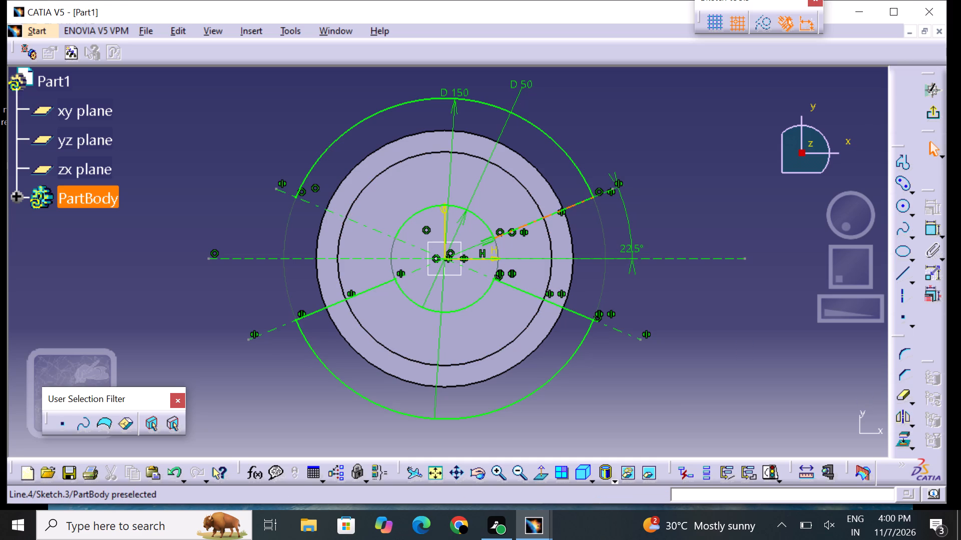
left_click(528, 223)
left_click(896, 412)
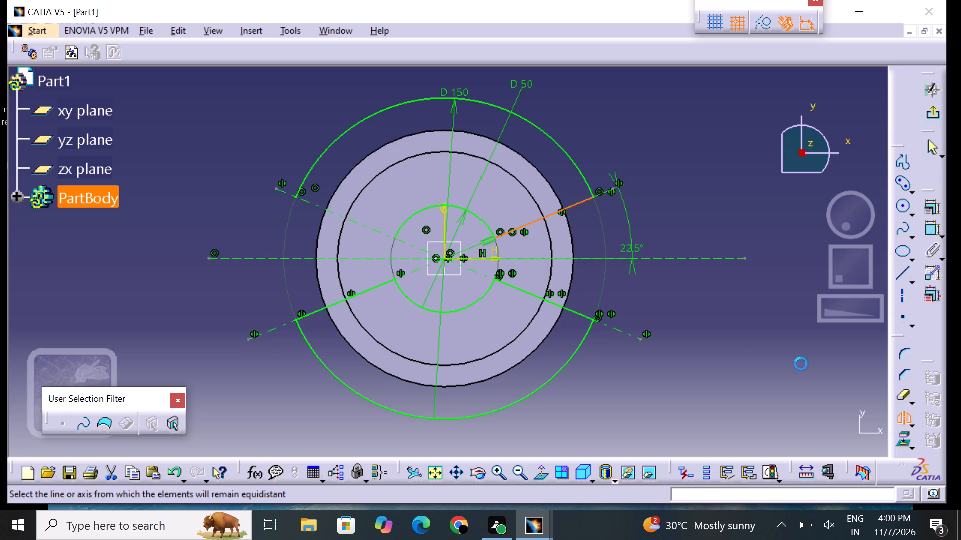
left_click(444, 220)
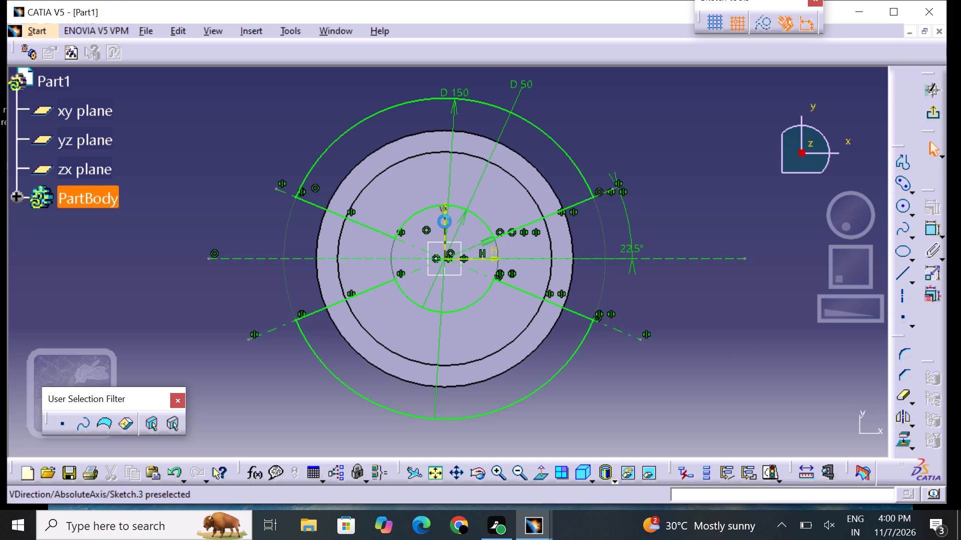
left_click(683, 310)
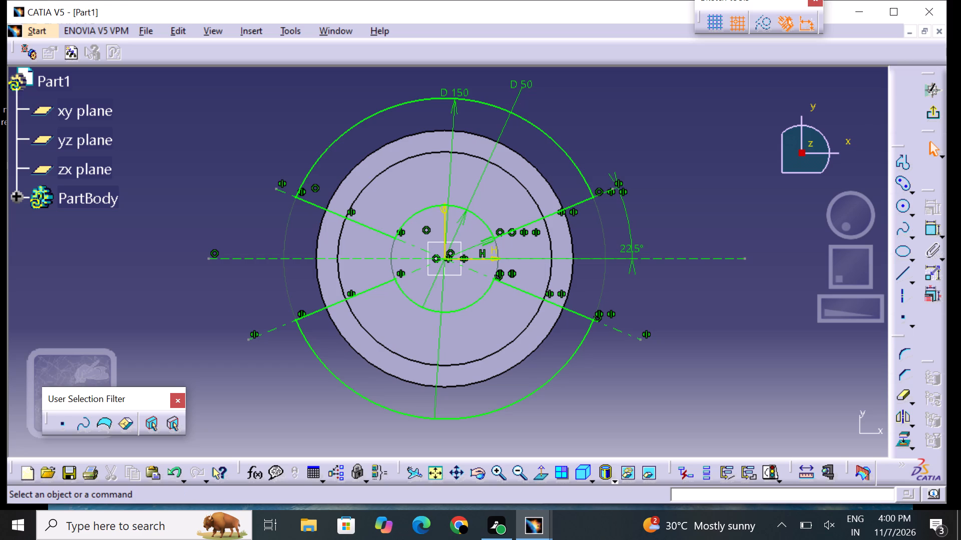
left_click(925, 116)
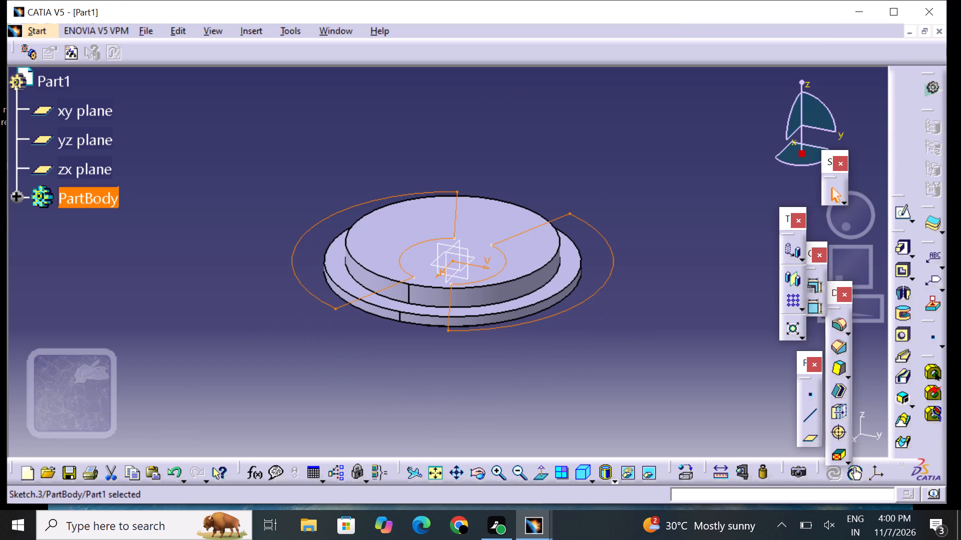
left_click(902, 217)
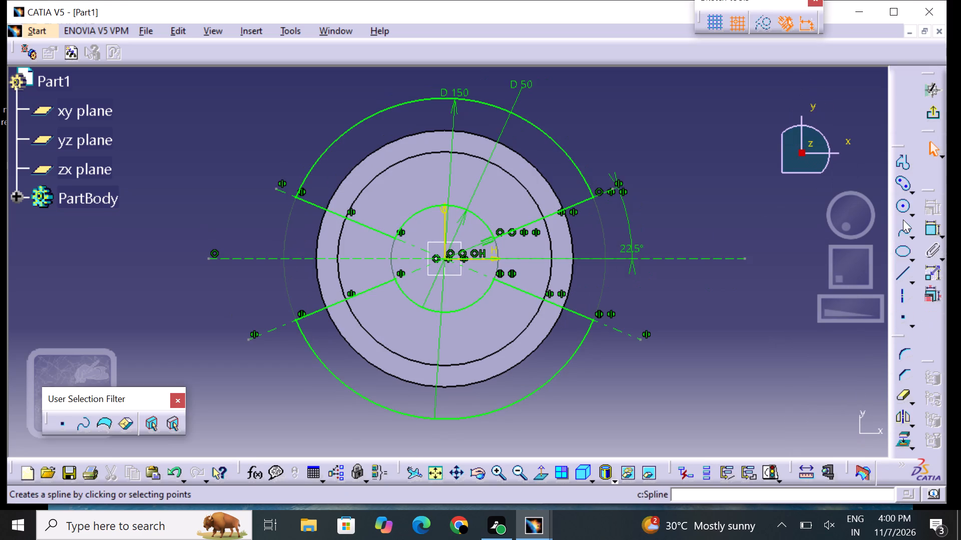
left_click(928, 115)
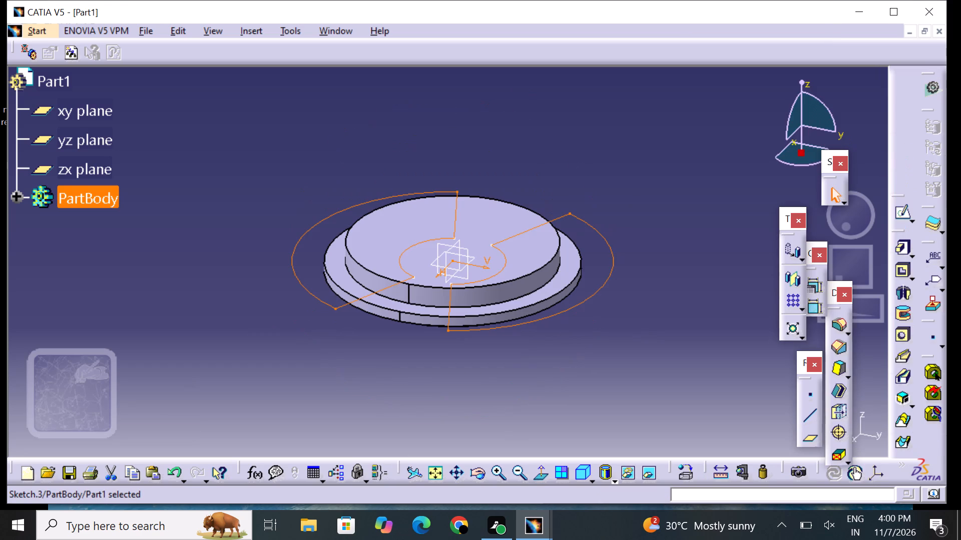
Pad the sector profile sketch with a length of 15 mm and mirrored extent.
left_click(899, 243)
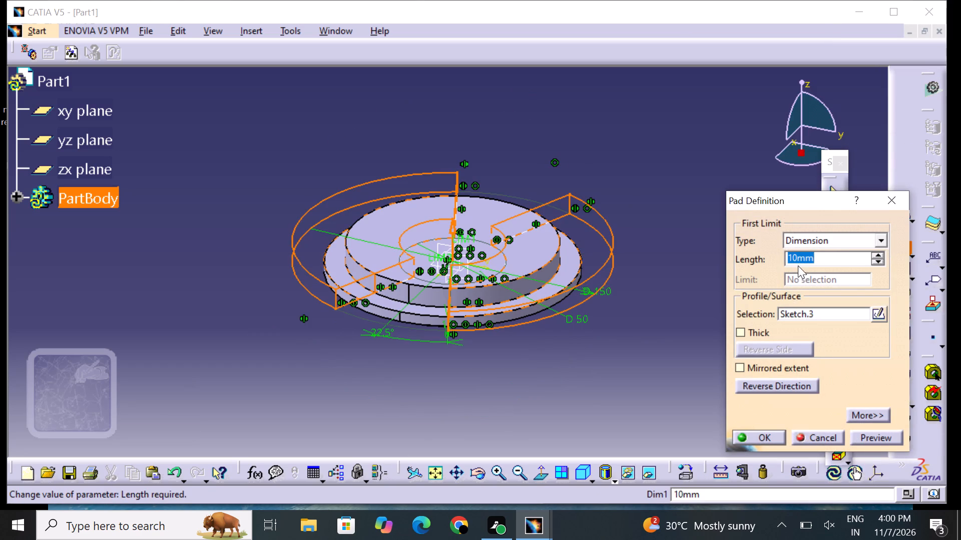
key("BackSpace")
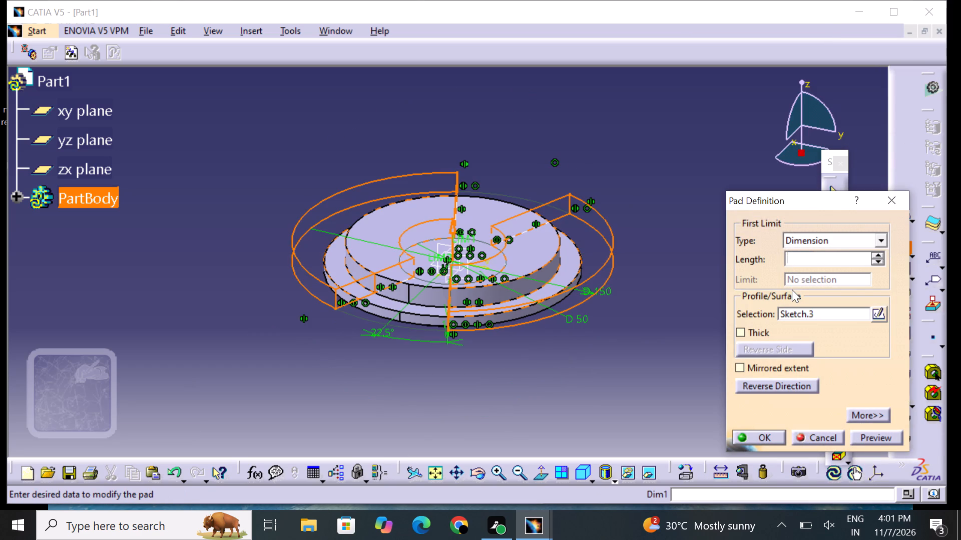
type("15")
left_click(767, 368)
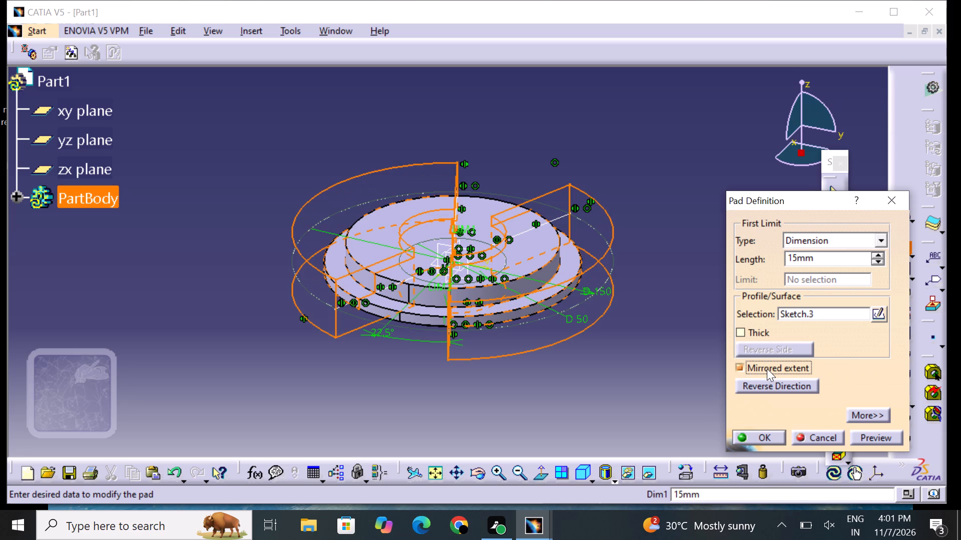
left_click(883, 436)
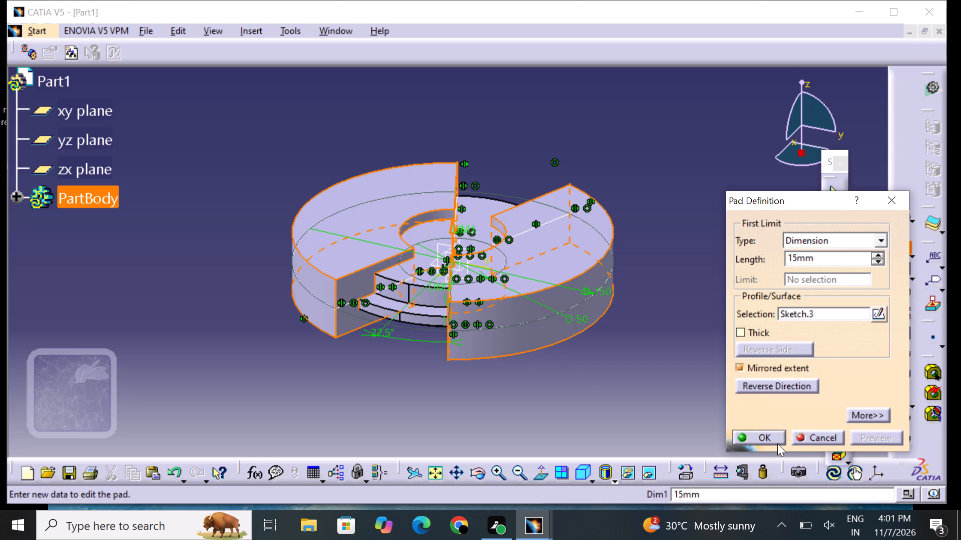
left_click(773, 438)
left_click(628, 418)
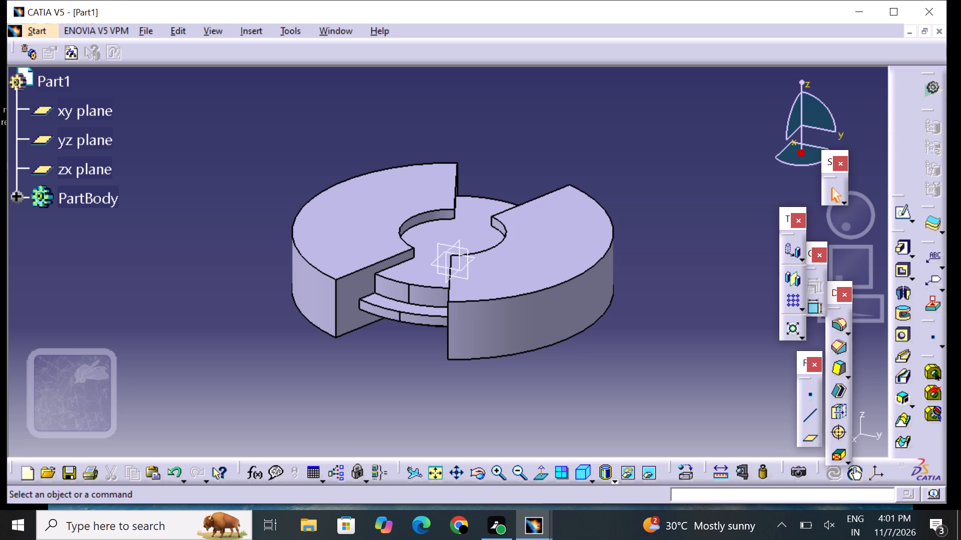
Open a new sketch on the top face of one of the padded sectors.
left_click(560, 238)
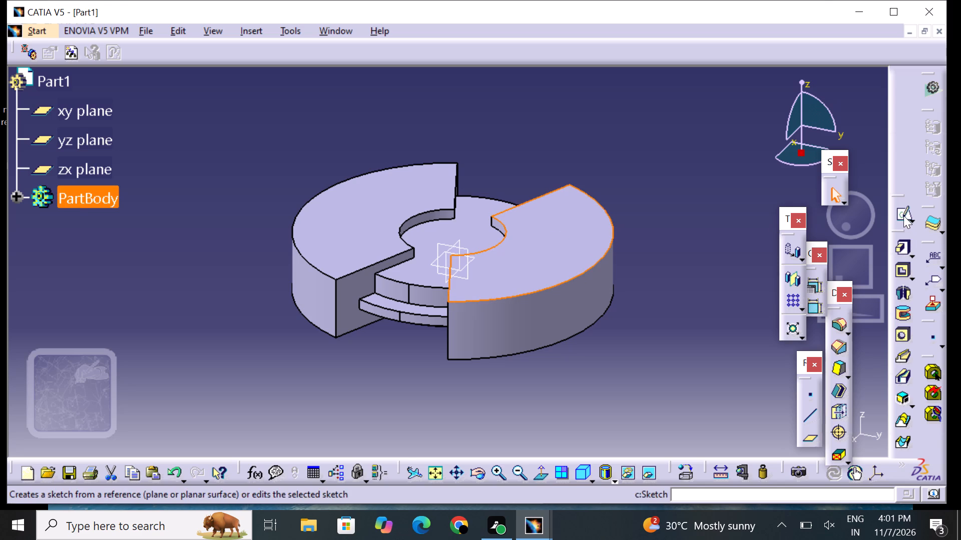
left_click(902, 214)
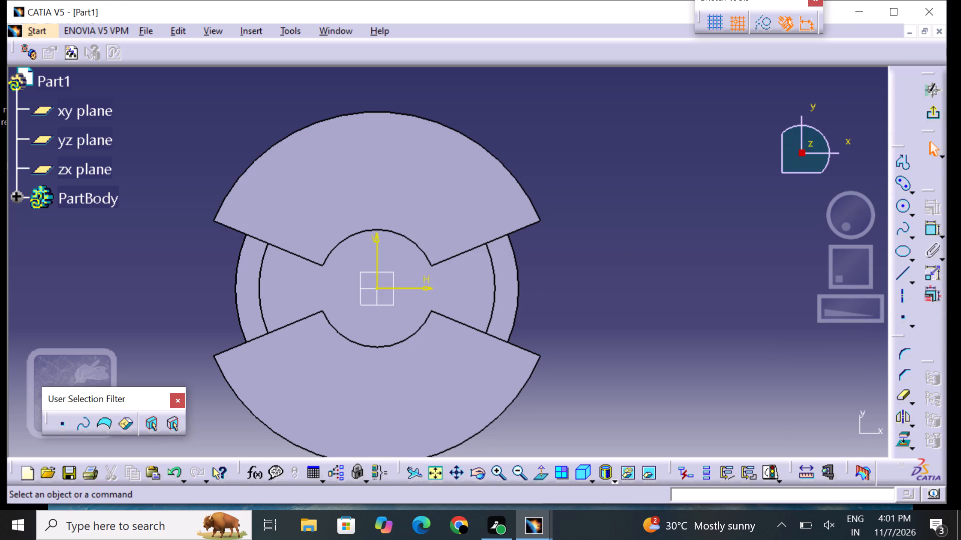
middle_click_drag(673, 249, 740, 237)
middle_click_drag(688, 247, 702, 226)
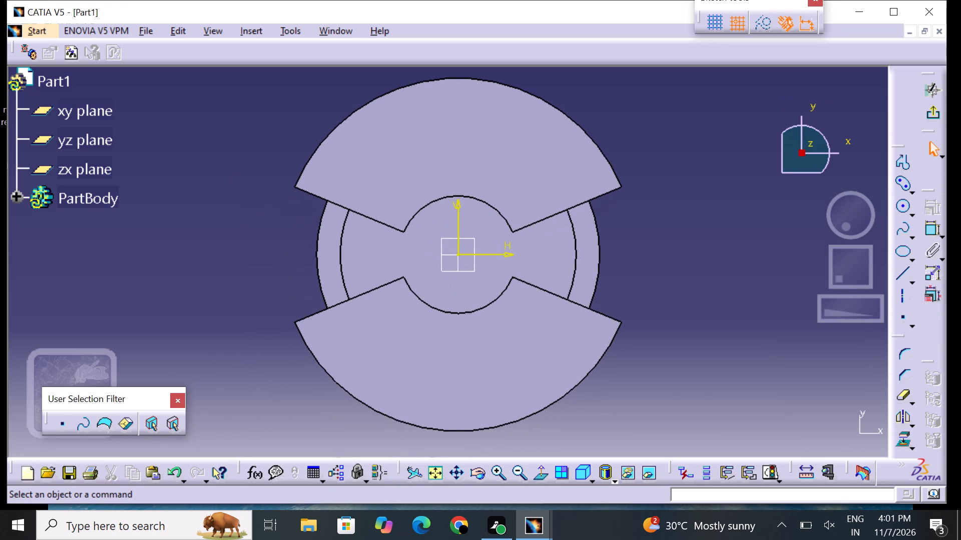
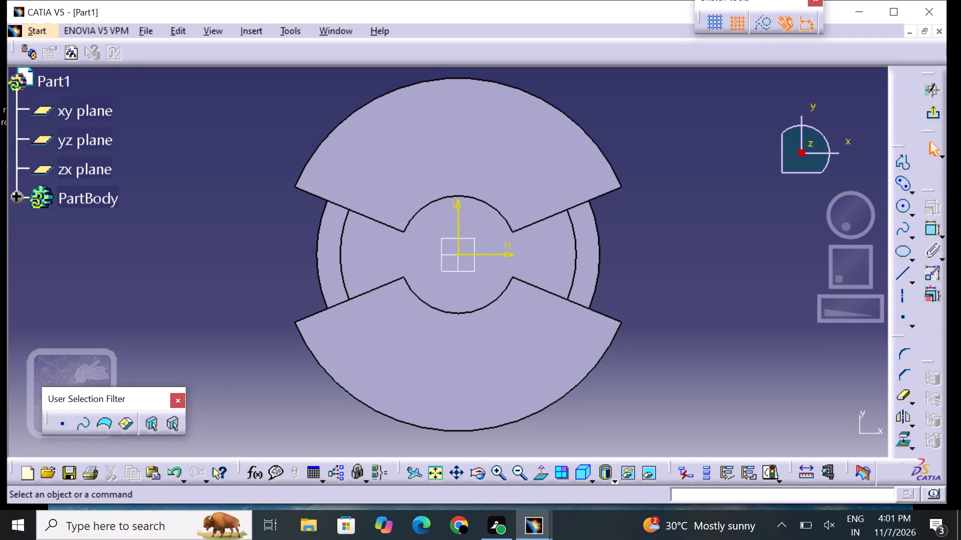
Sketch a circle about 85 mm in diameter centred on the sketch origin.
left_click(901, 206)
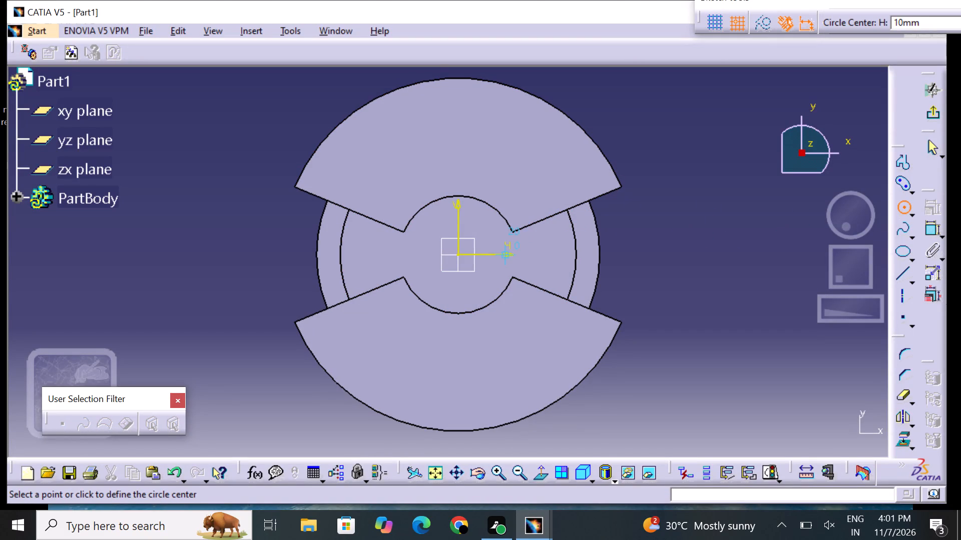
left_click(462, 253)
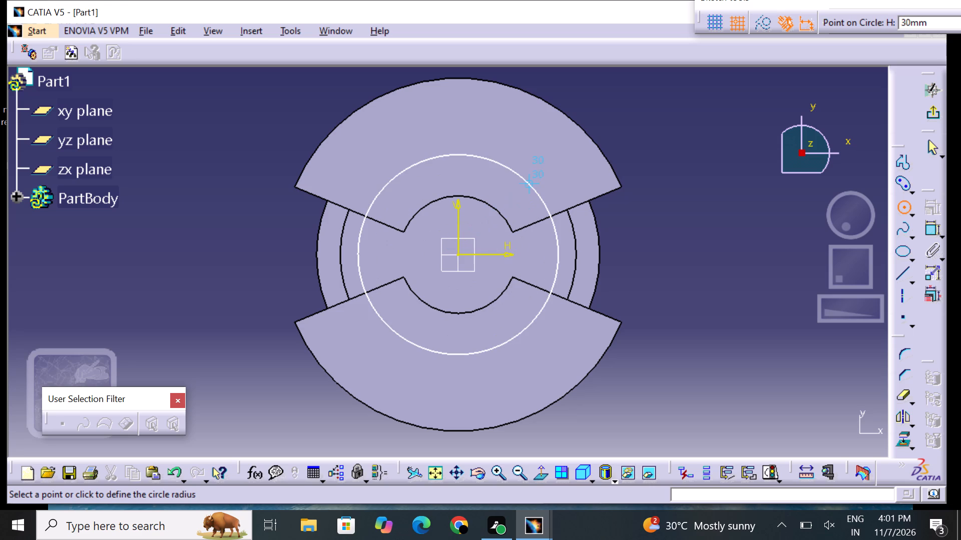
left_click(534, 183)
left_click(662, 259)
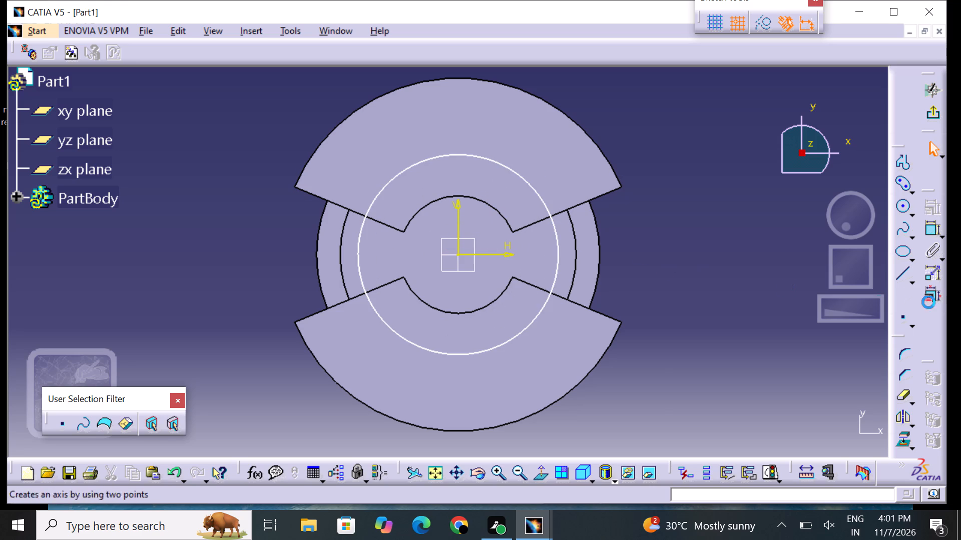
Dimension the new circle's diameter and set it to 150 mm.
left_click(928, 230)
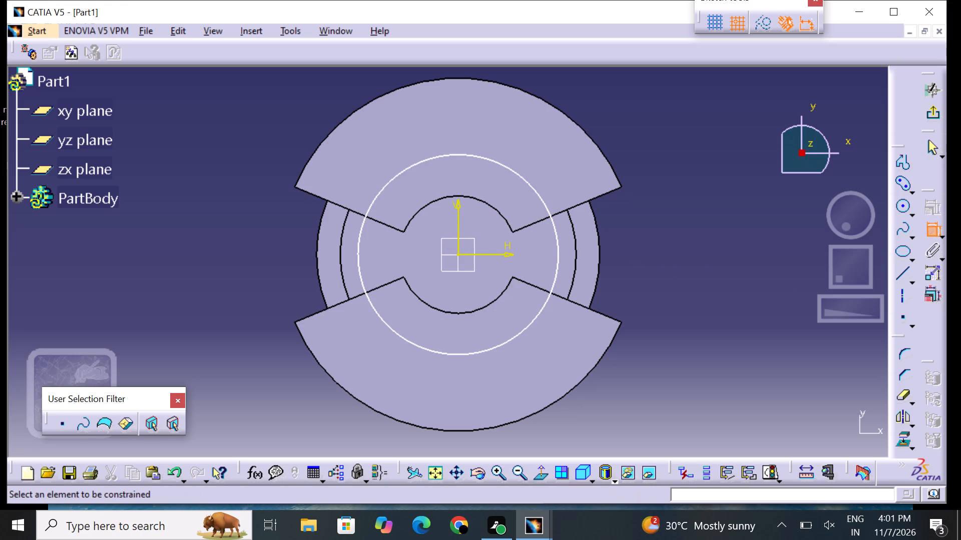
left_click(544, 309)
left_click(681, 306)
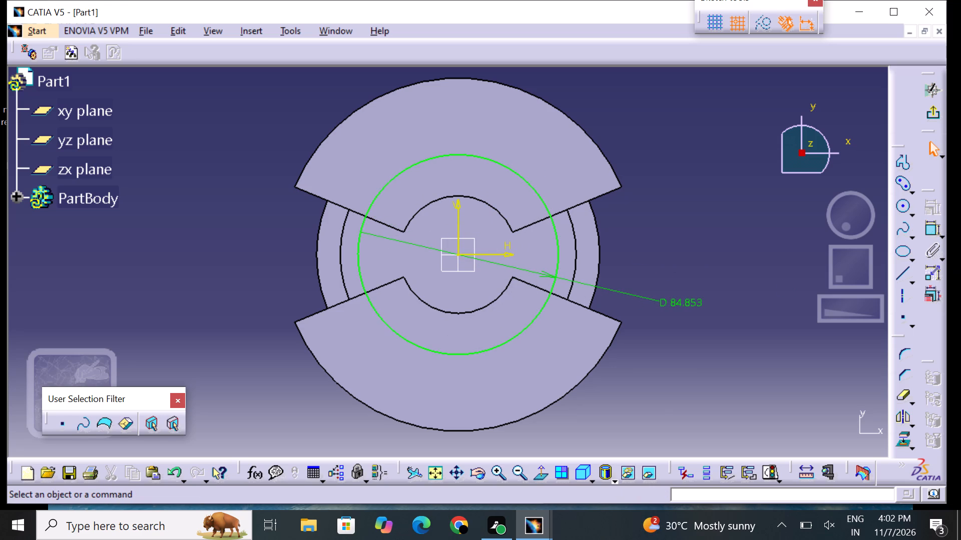
double_click(682, 306)
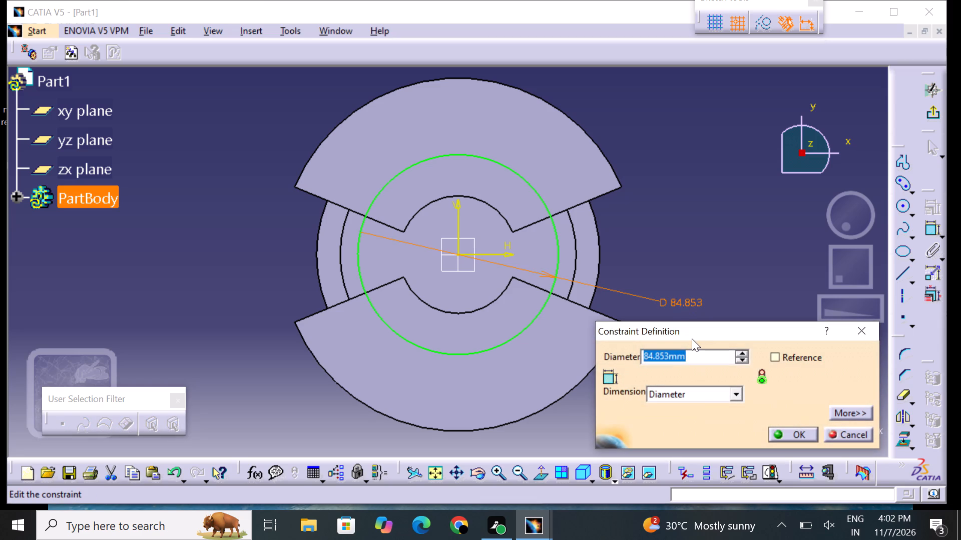
key("BackSpace")
type("150")
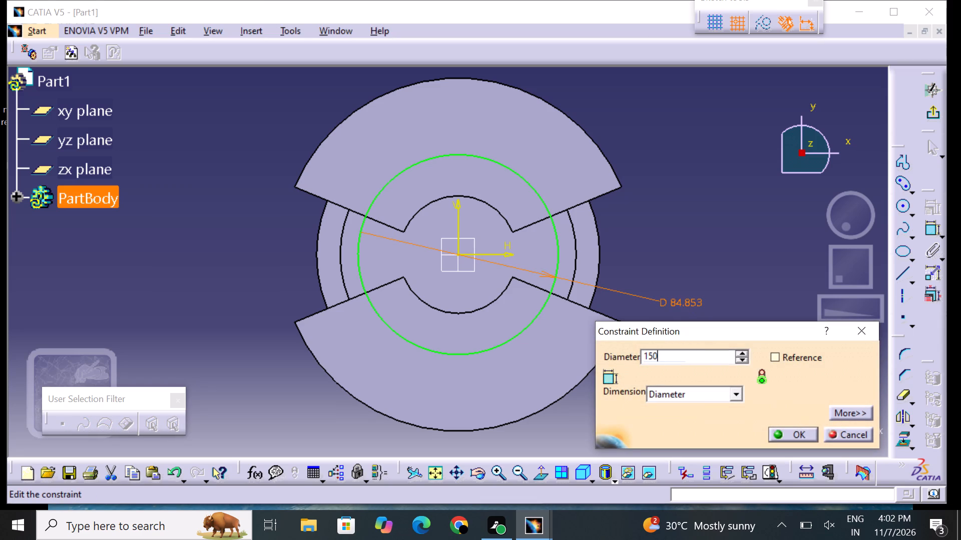
key("Return")
left_click(710, 364)
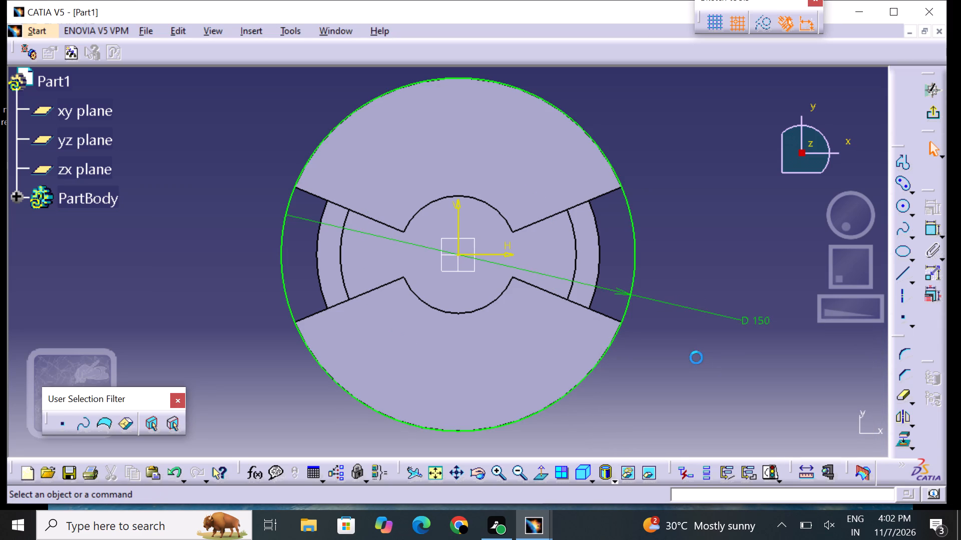
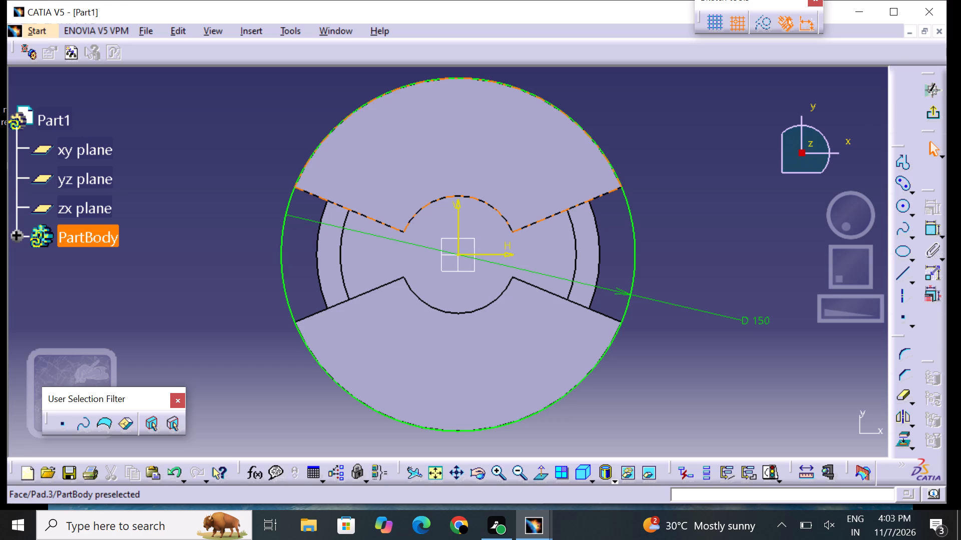
Sketch a second circle about 100 mm in diameter centred on the sketch origin, inside the 150 mm circle.
left_click(892, 202)
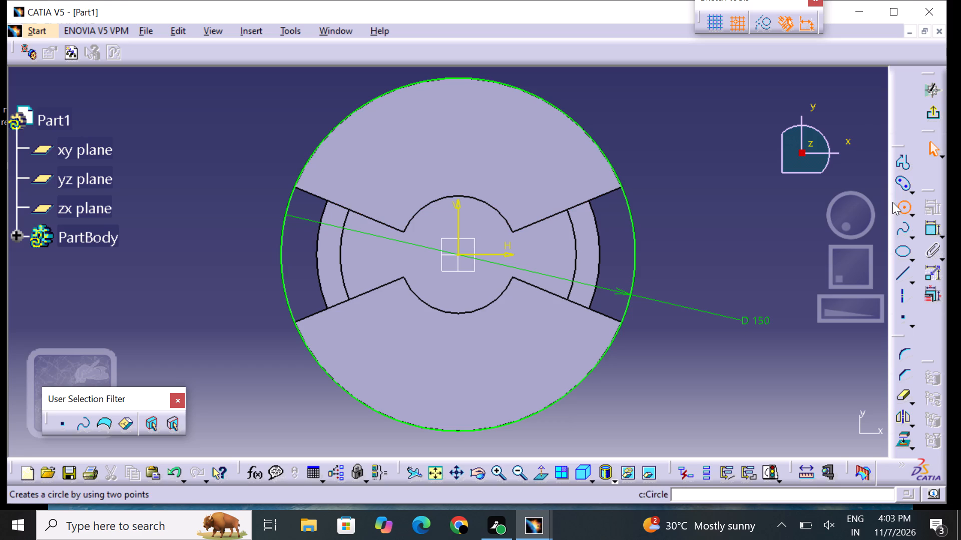
left_click(459, 257)
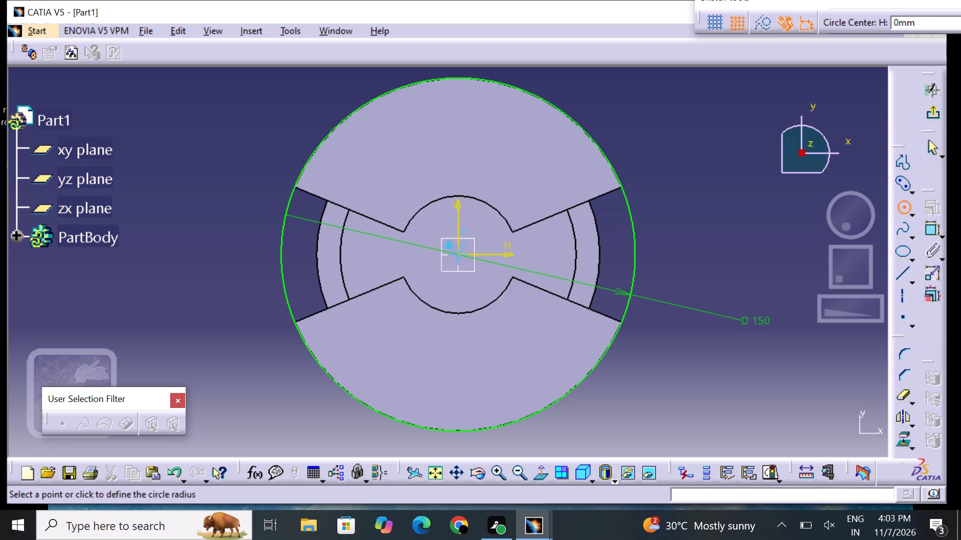
left_click(529, 169)
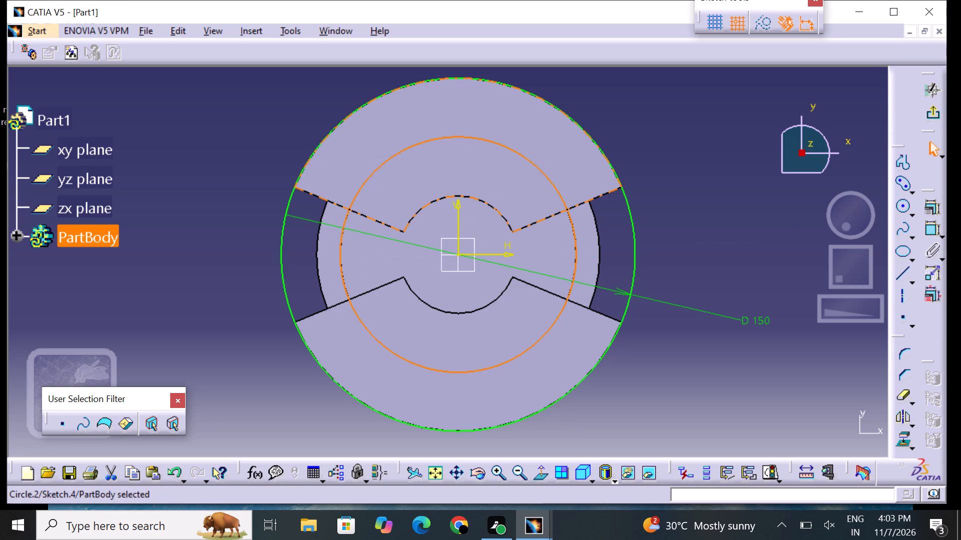
left_click(709, 250)
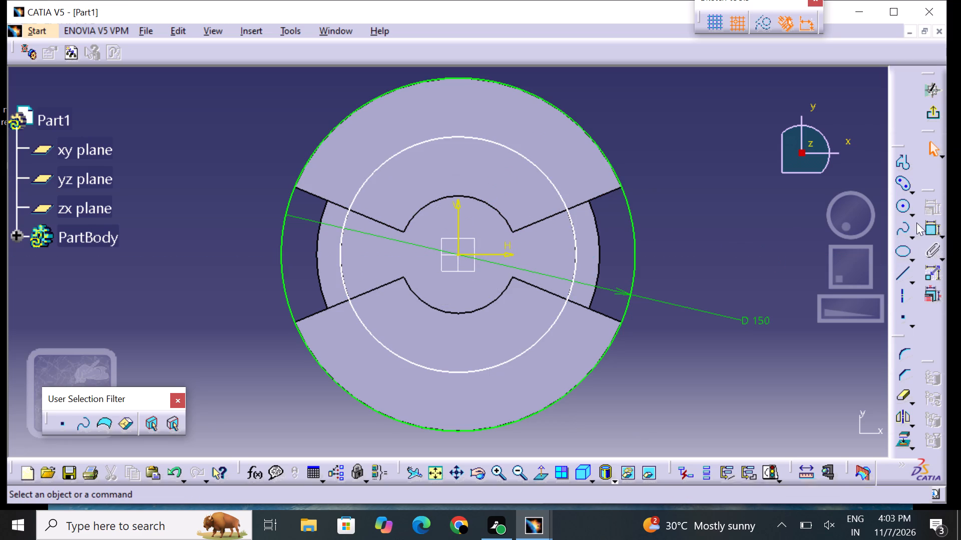
Dimension the inner circle's diameter and open that dimension for editing.
left_click(925, 230)
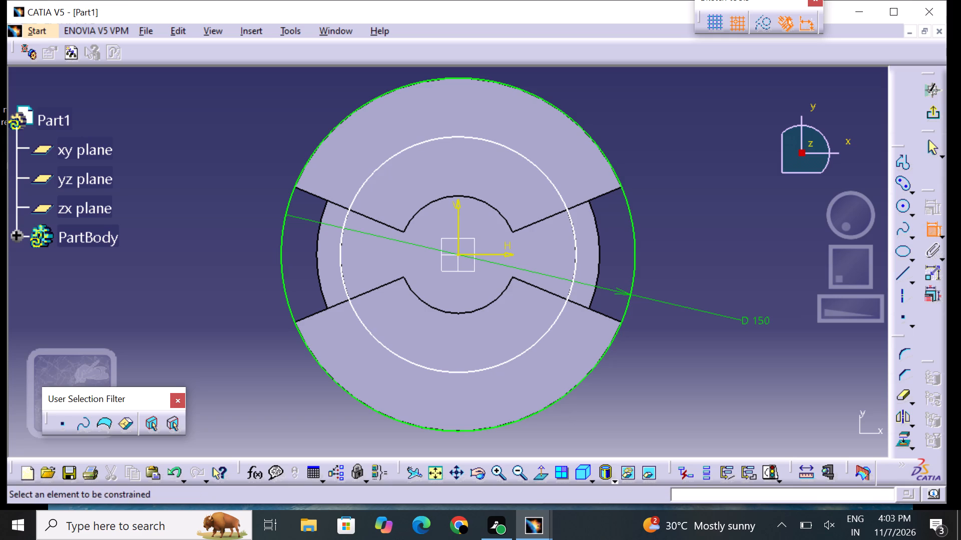
left_click(531, 348)
left_click(660, 373)
double_click(662, 369)
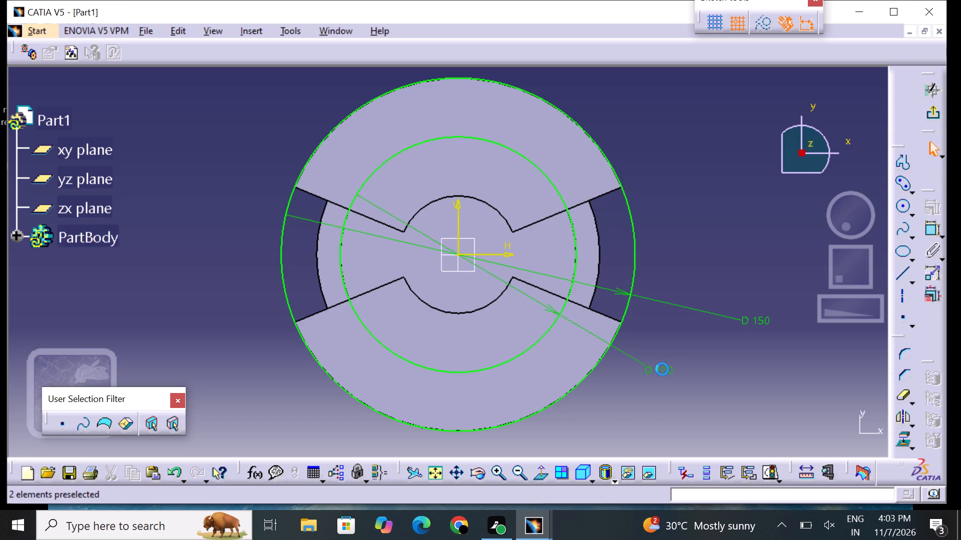
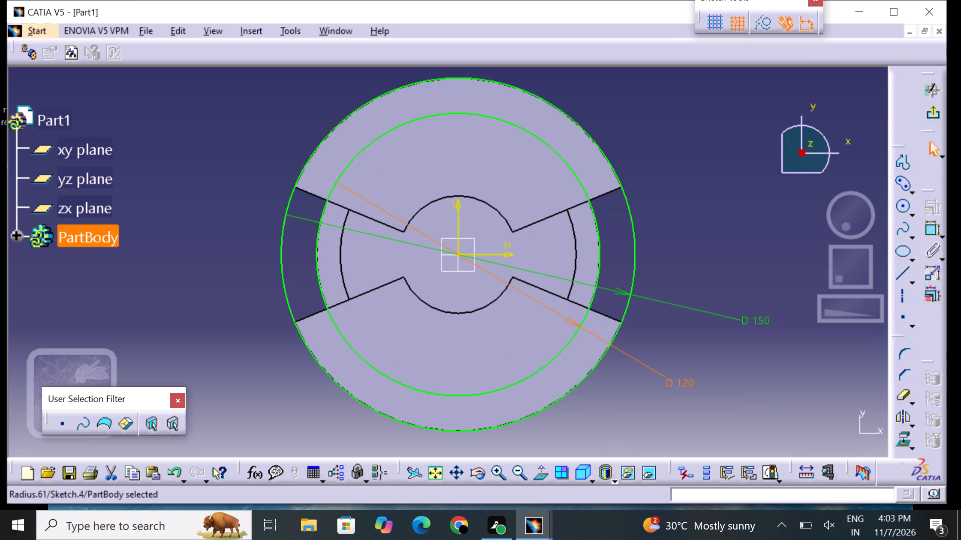
Sketch a vertical line about 110 mm long, about 10 mm from the vertical axis on its positive H side, starting between the two circles.
left_click(731, 383)
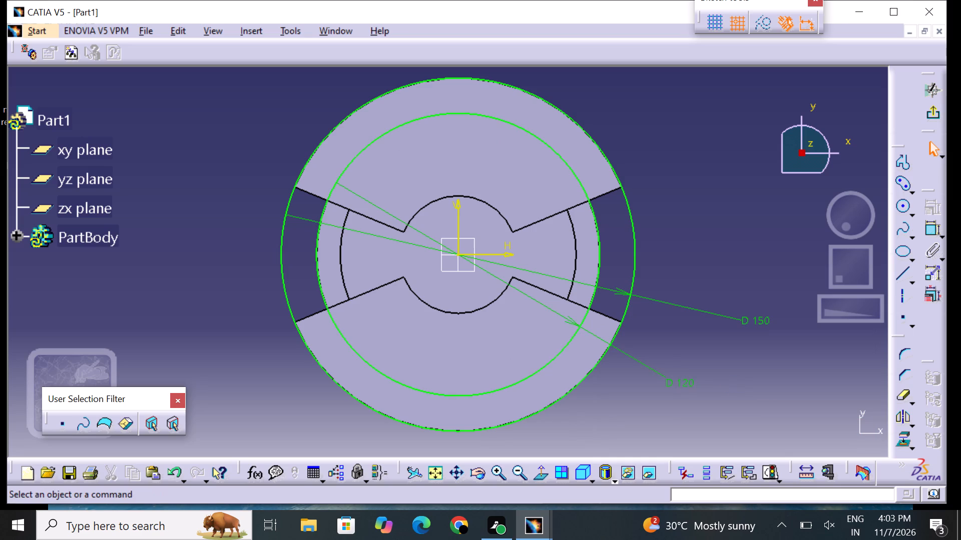
left_click(906, 274)
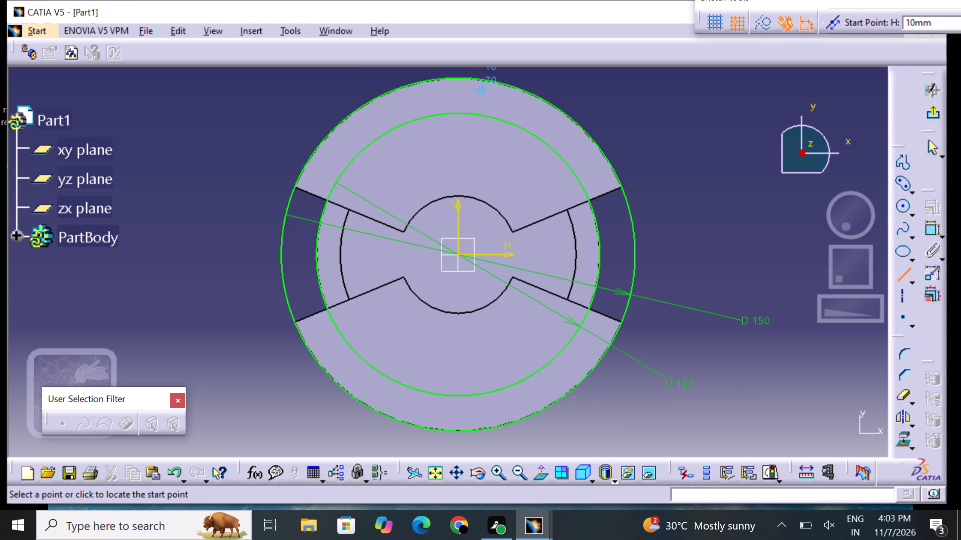
left_click(486, 96)
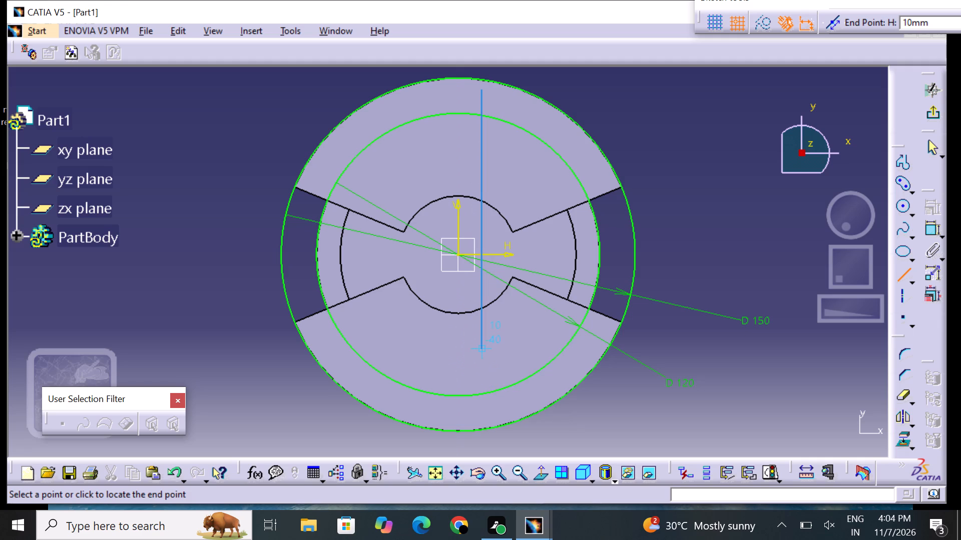
left_click(488, 348)
left_click(707, 258)
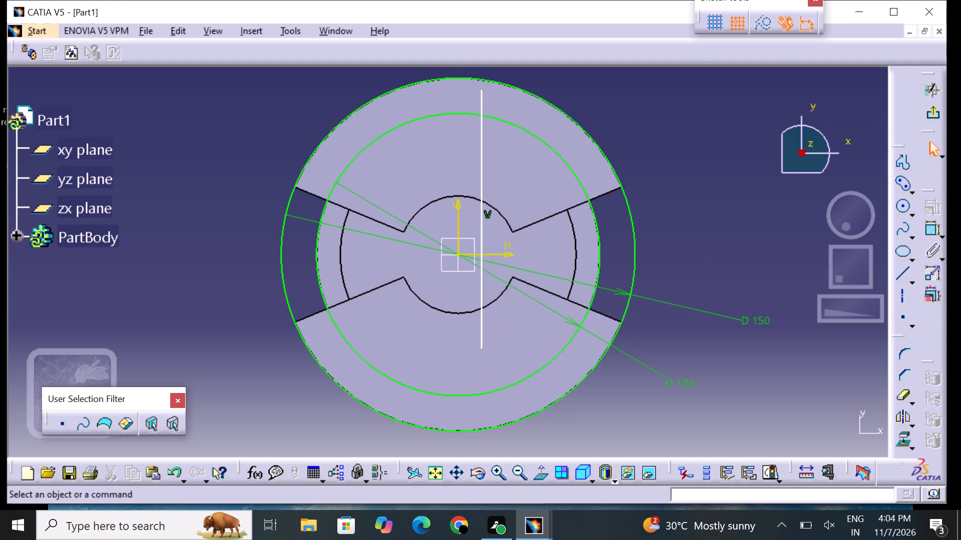
Dimension the distance between the vertical axis and the new vertical line, and open that dimension for editing.
left_click(933, 225)
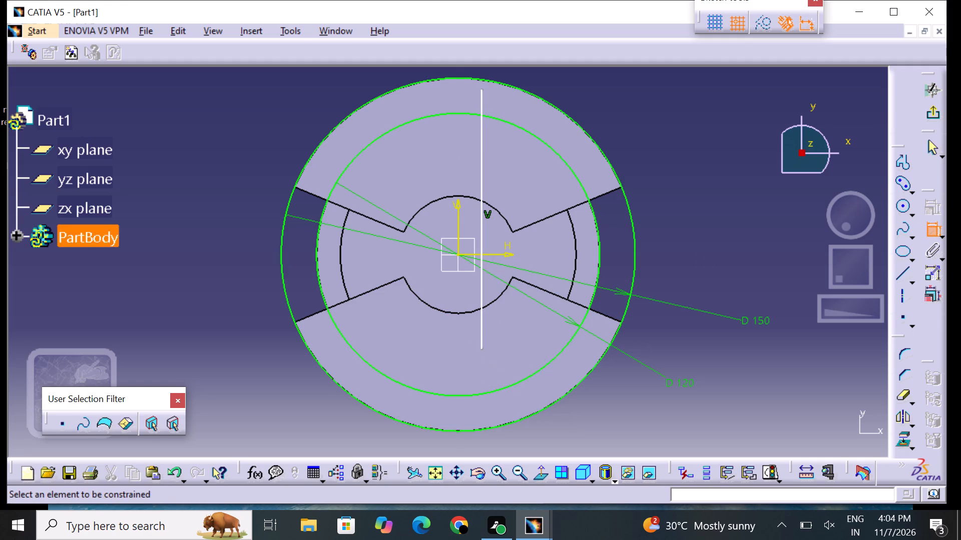
left_click(461, 214)
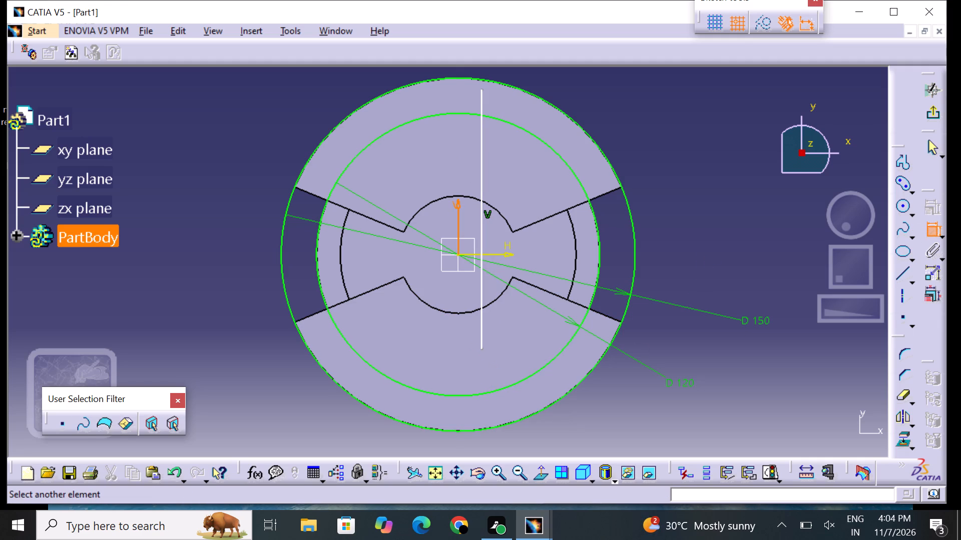
left_click(479, 218)
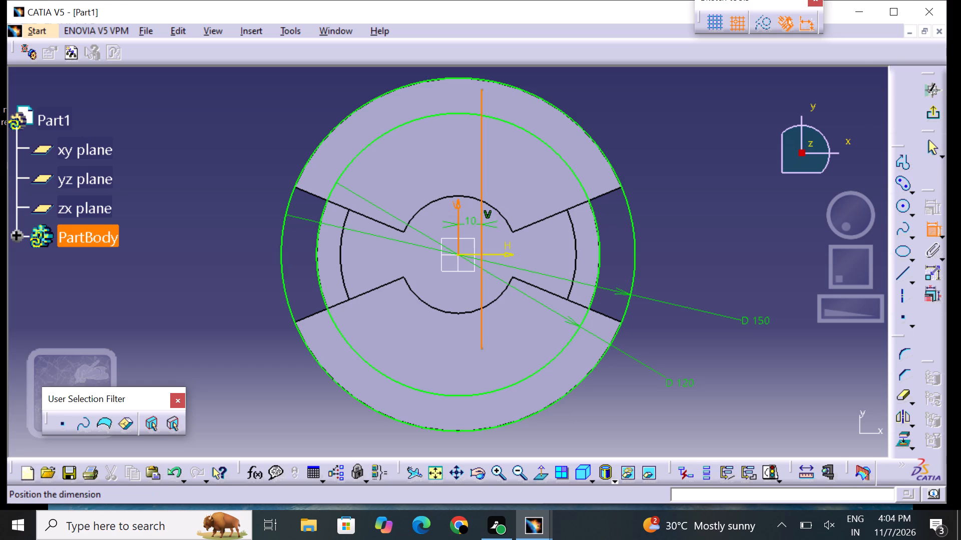
left_click(469, 225)
double_click(471, 221)
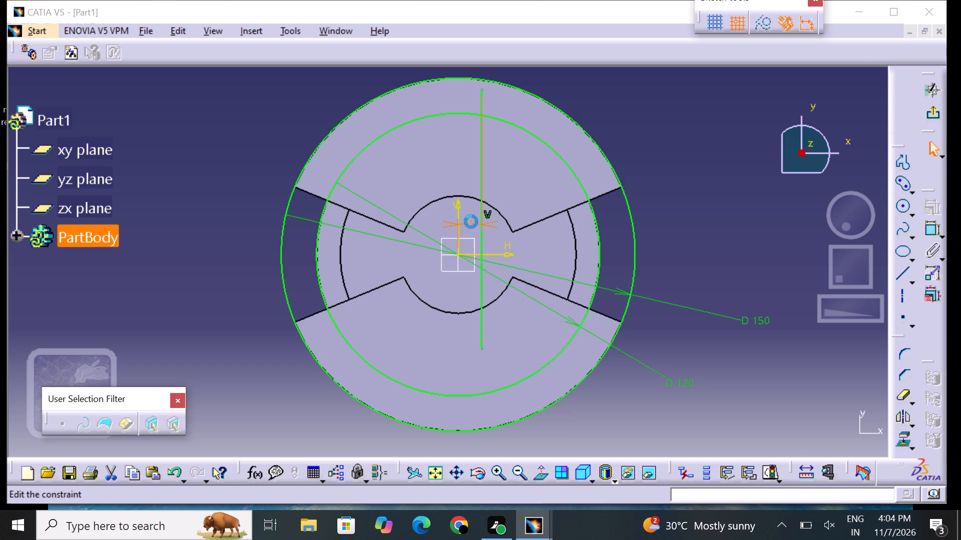
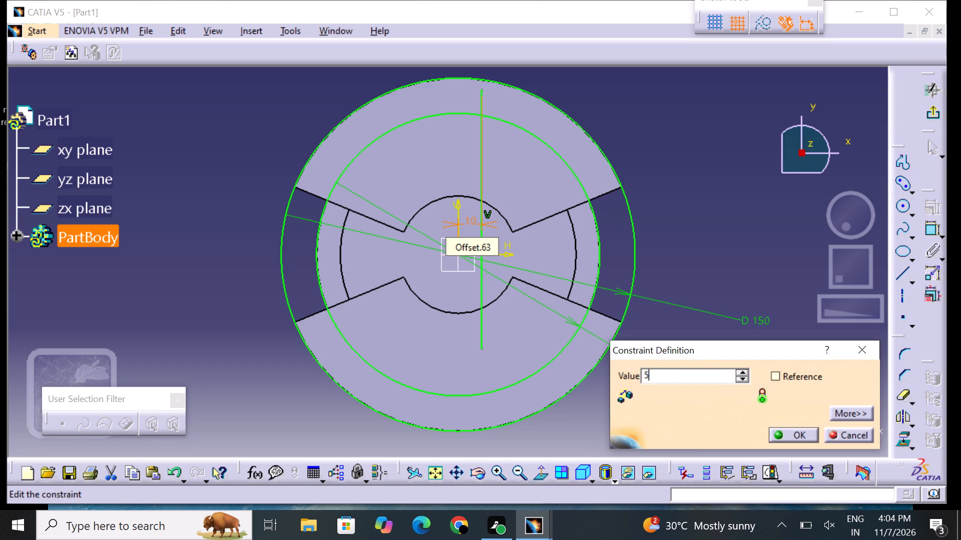
Set the offset between the vertical axis and the vertical line to 5 mm.
key("Return")
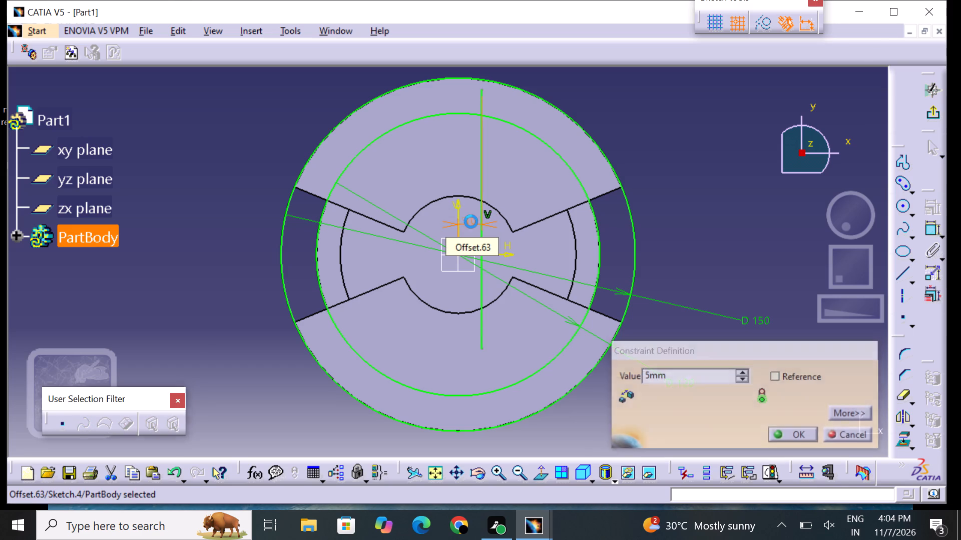
left_click(724, 212)
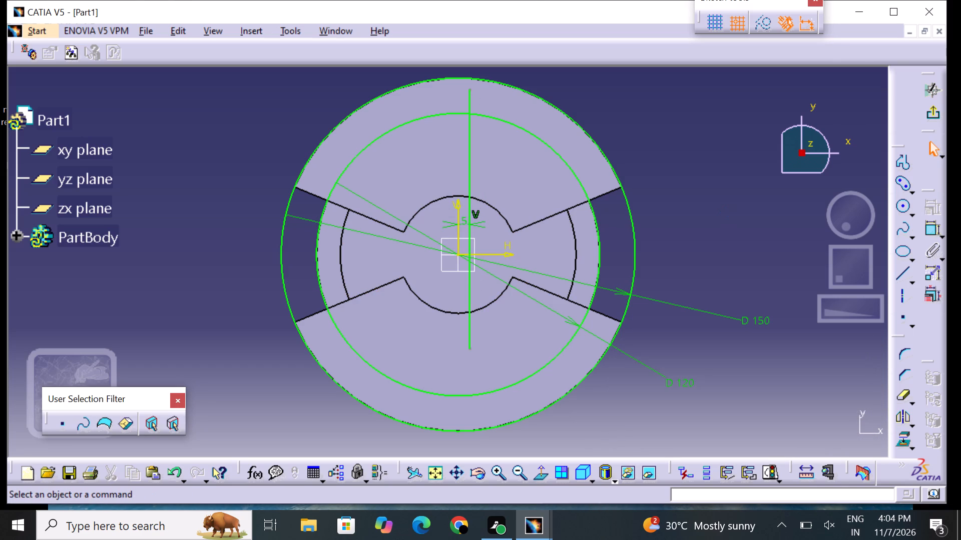
Add another distance dimension between the vertical line and the vertical axis.
left_click(470, 151)
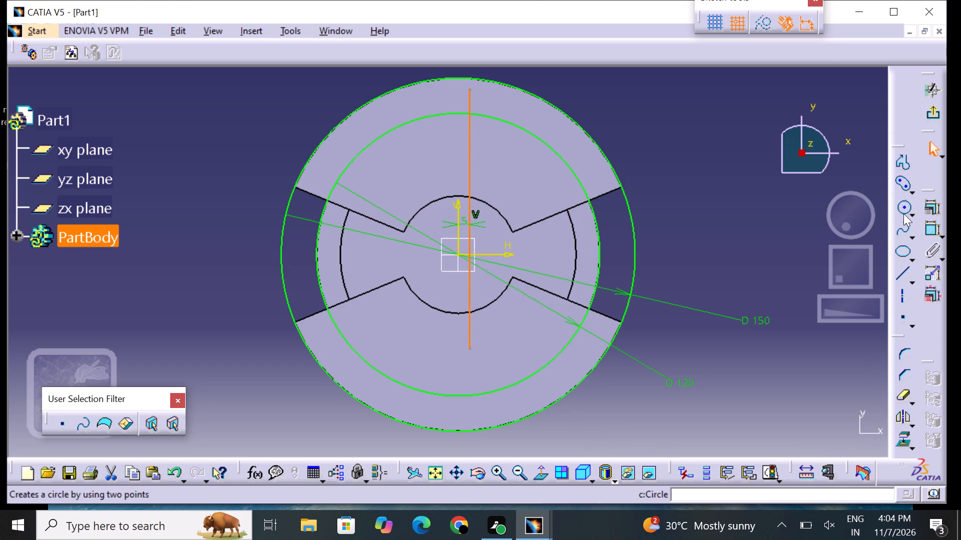
left_click(927, 230)
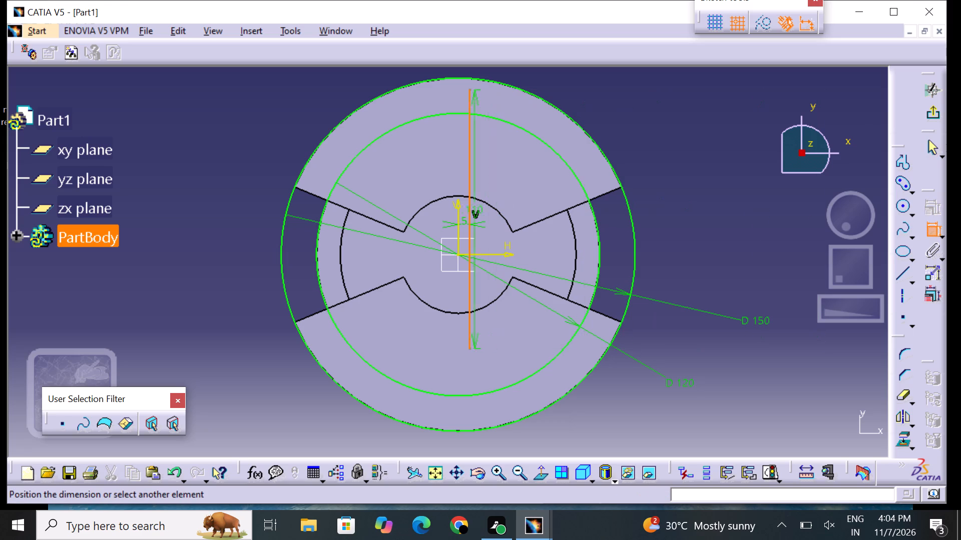
left_click(458, 214)
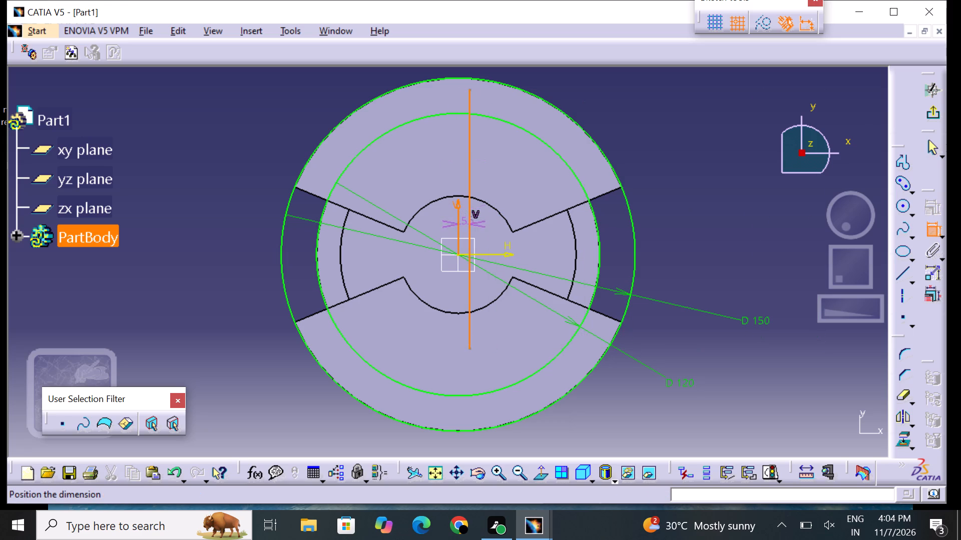
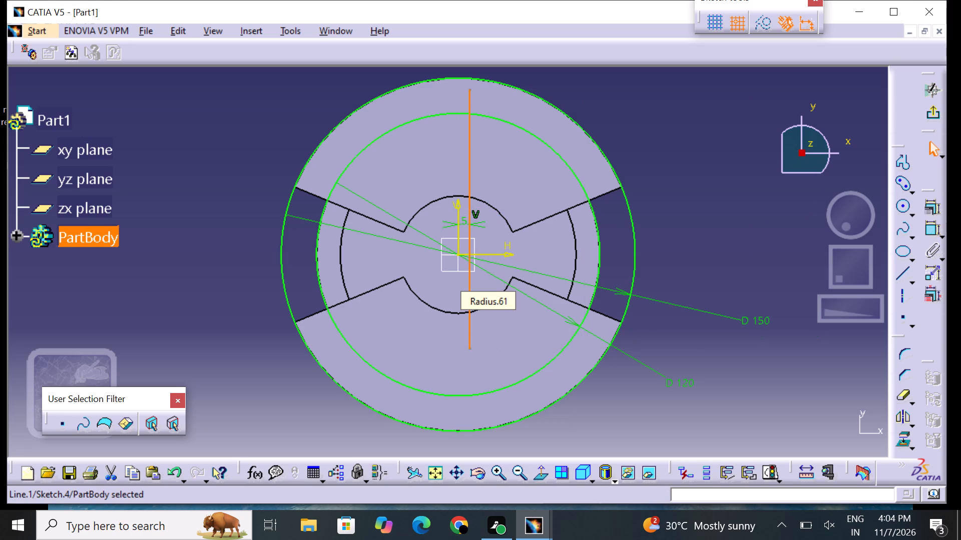
Mirror the vertical line about the sketch's vertical axis to get a matching line on the opposite side.
left_click(798, 383)
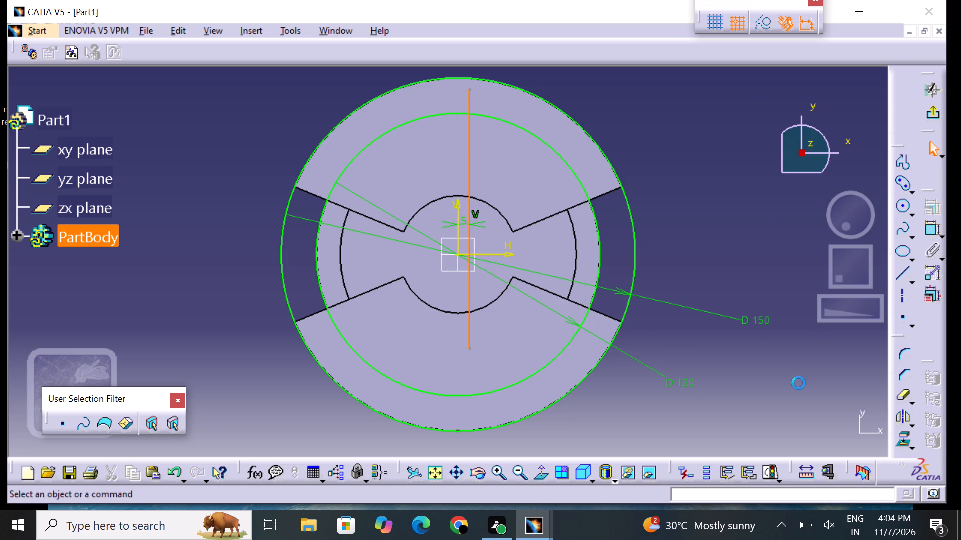
left_click(469, 141)
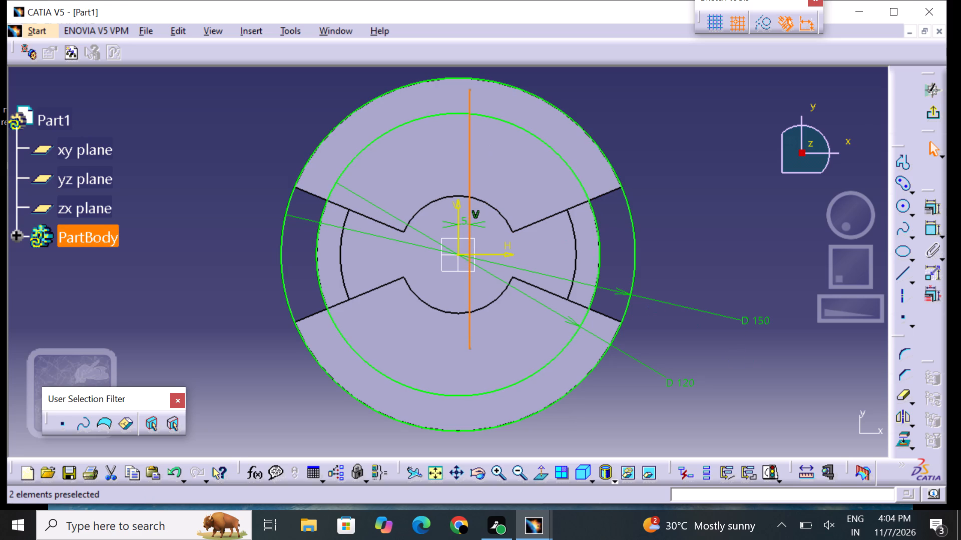
left_click(899, 425)
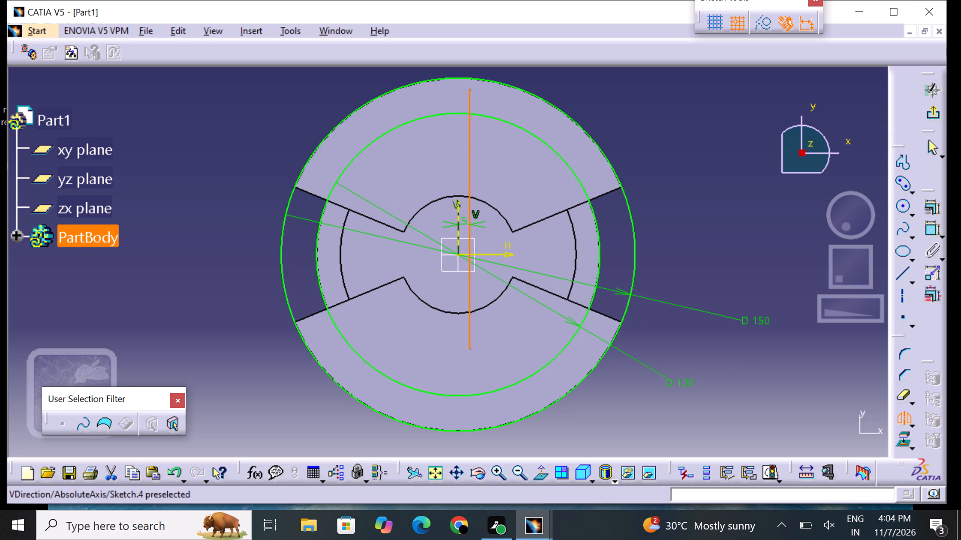
left_click(458, 209)
left_click(688, 249)
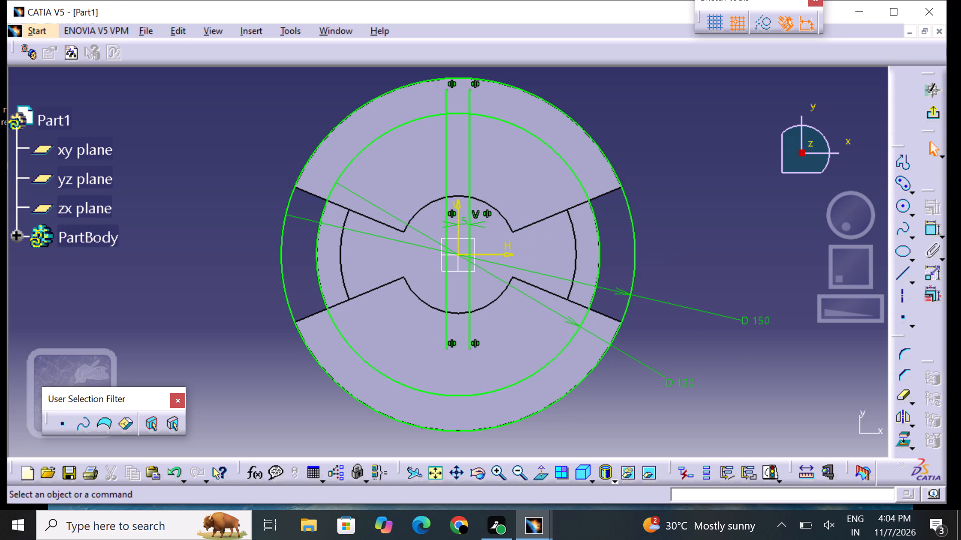
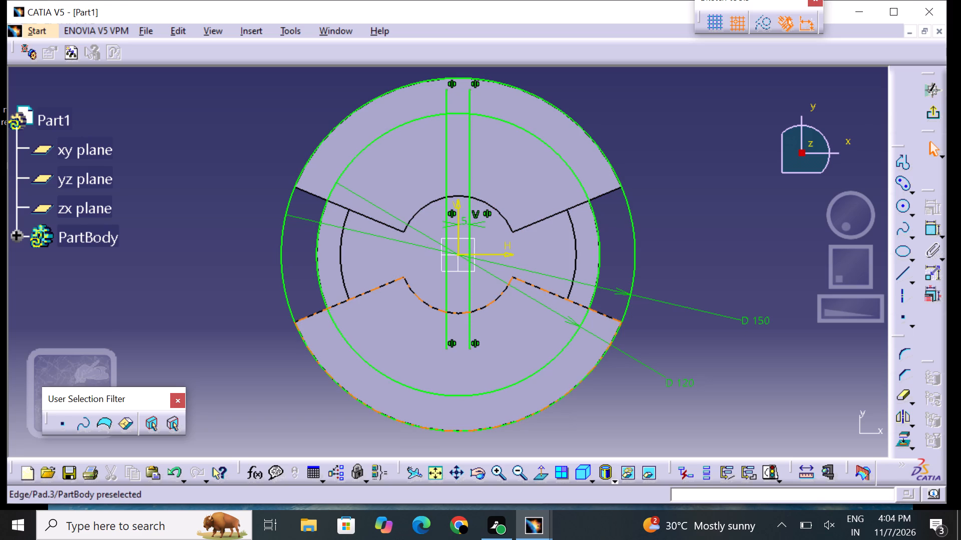
Slide the mirrored vertical line pair lengthwise so the upper ends sit just beyond the 120 mm circle.
left_click_drag(470, 330, 476, 337)
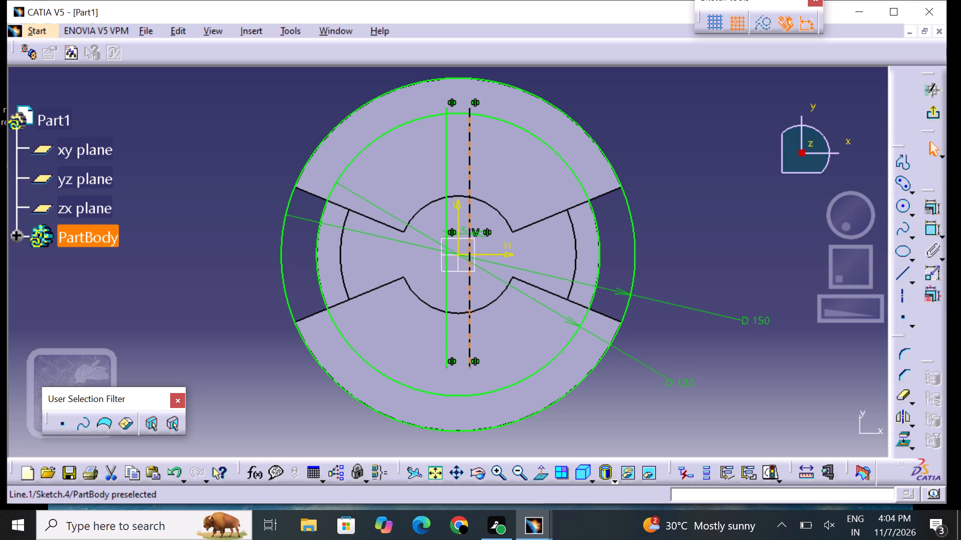
left_click_drag(476, 337, 477, 334)
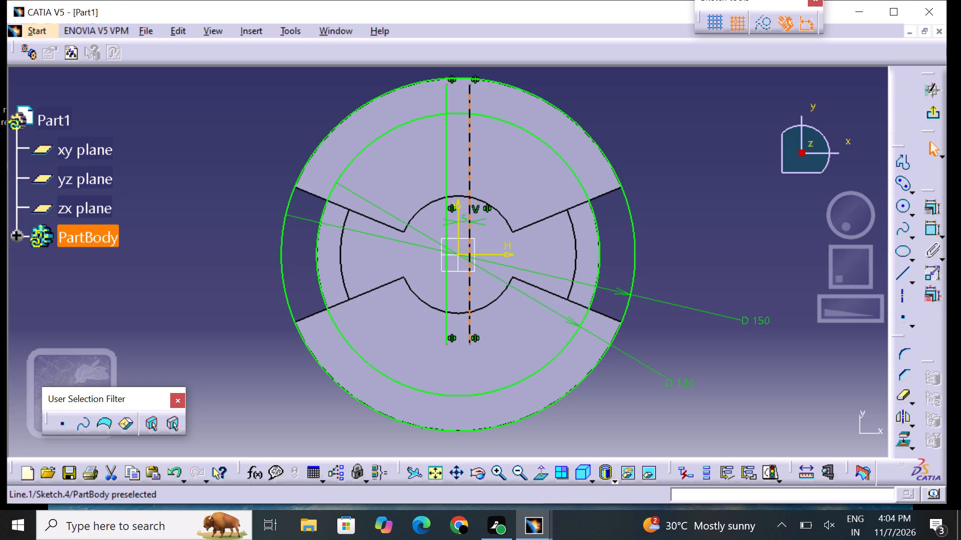
left_click_drag(477, 334, 477, 337)
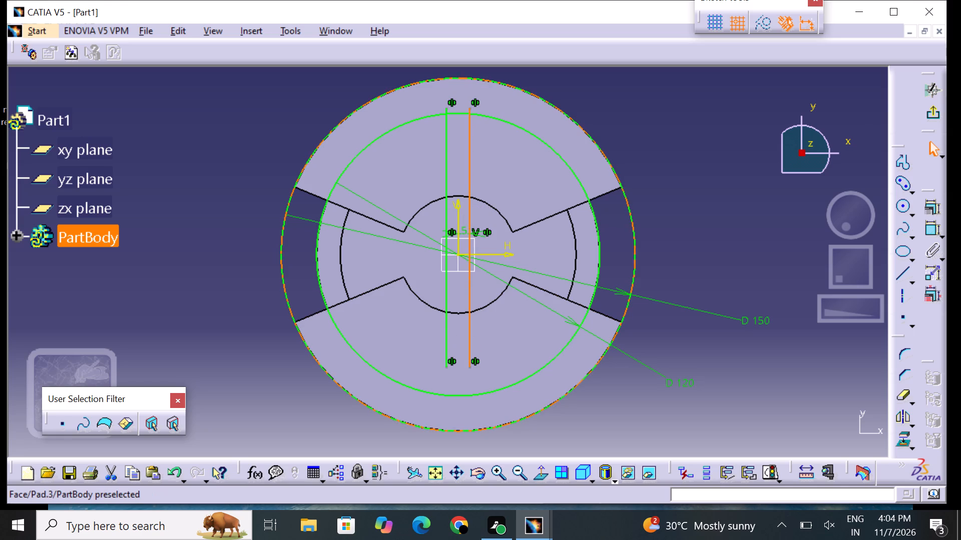
left_click(691, 357)
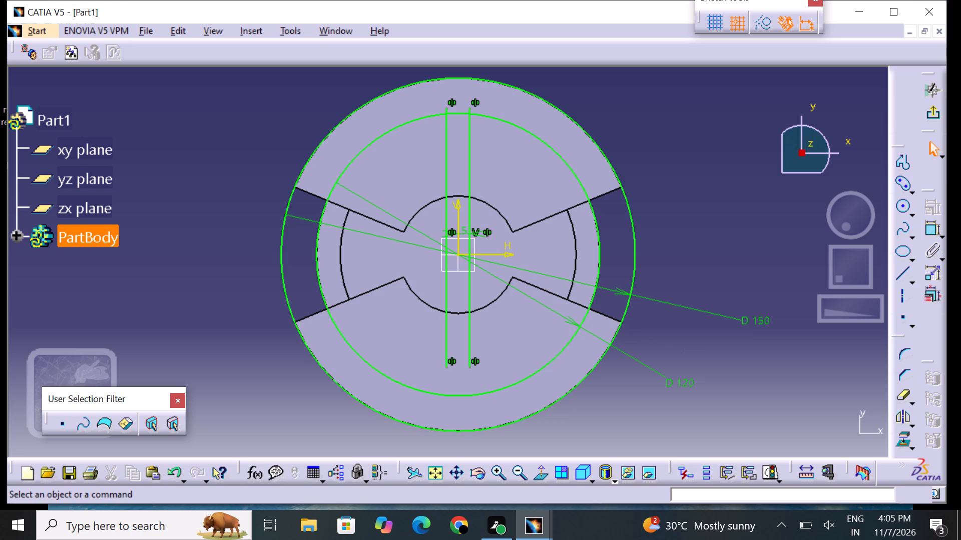
Draw a diagonal axis through the sketch origin, from about H 60 mm, V 70 mm to beyond the opposite lower sector.
left_click(894, 296)
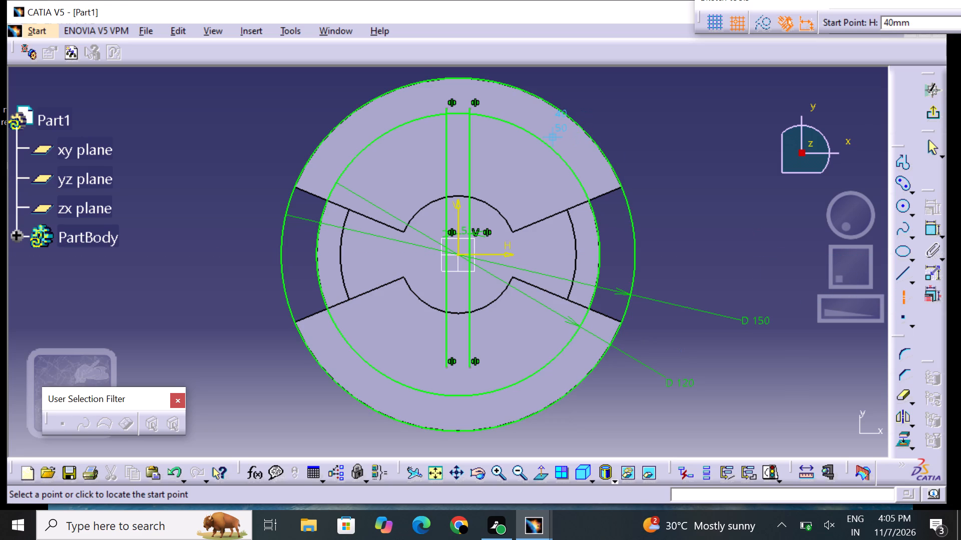
left_click(603, 96)
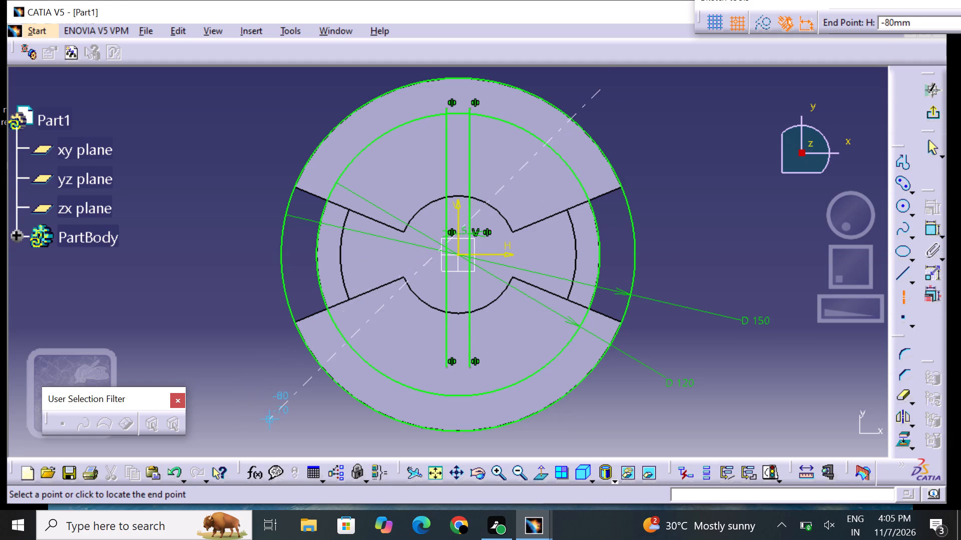
left_click(312, 424)
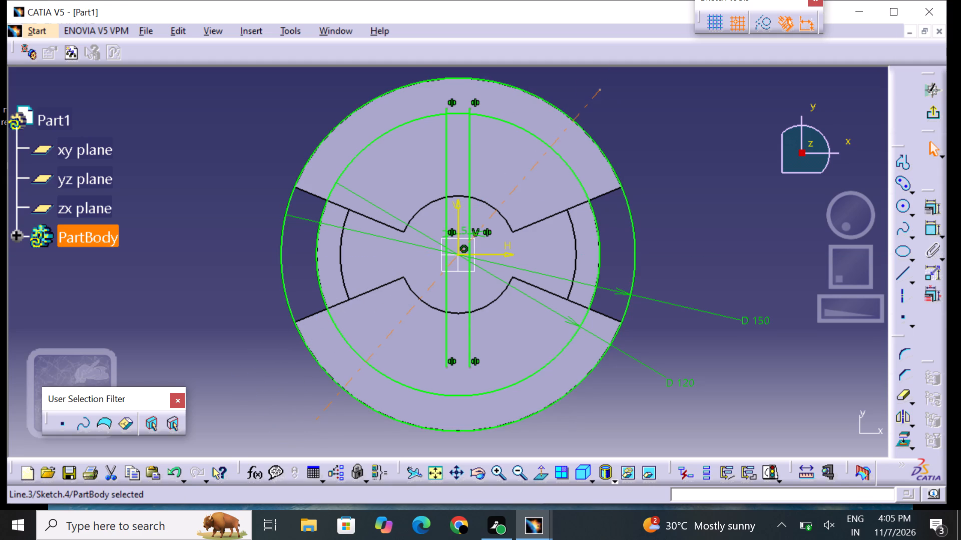
left_click(690, 251)
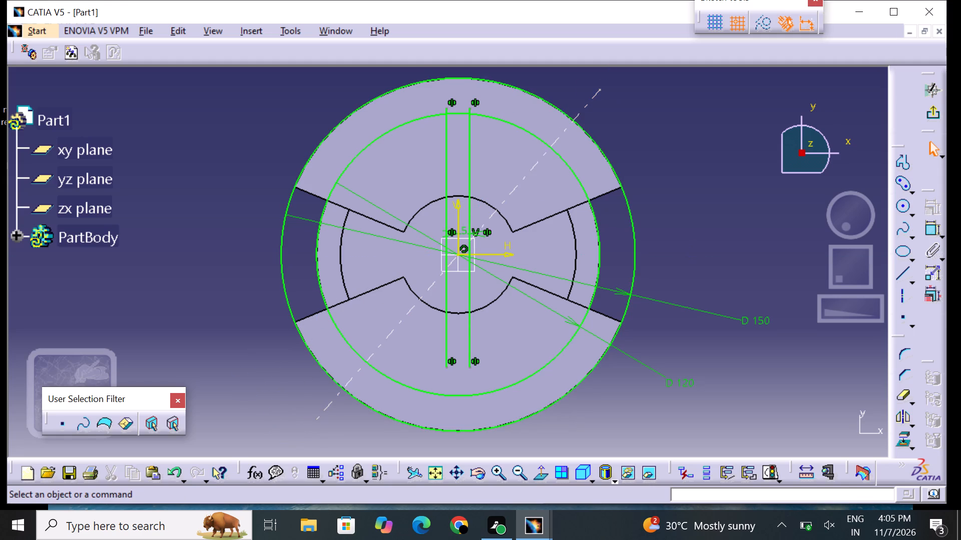
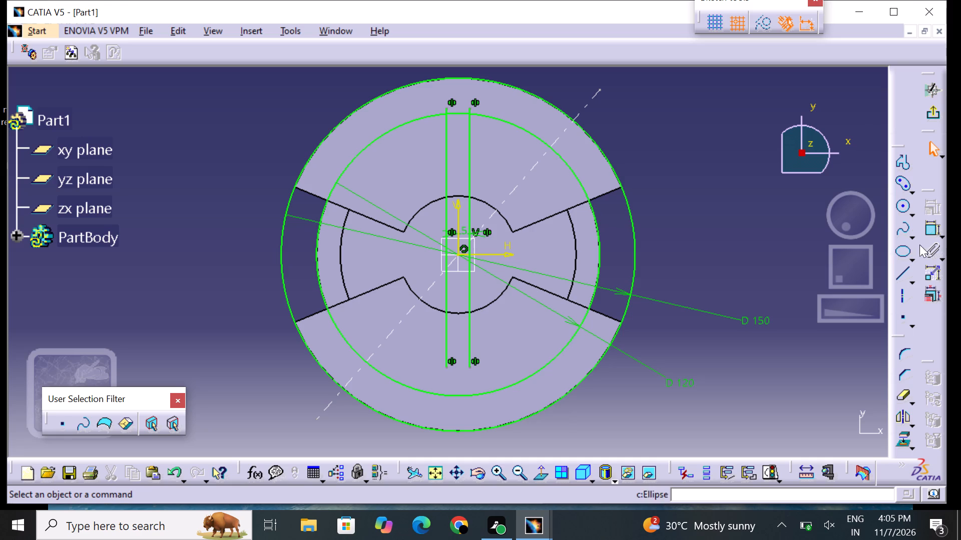
Dimension the angle between the sketch's vertical V axis and the diagonal axis, and open that angle constraint for editing.
left_click(927, 233)
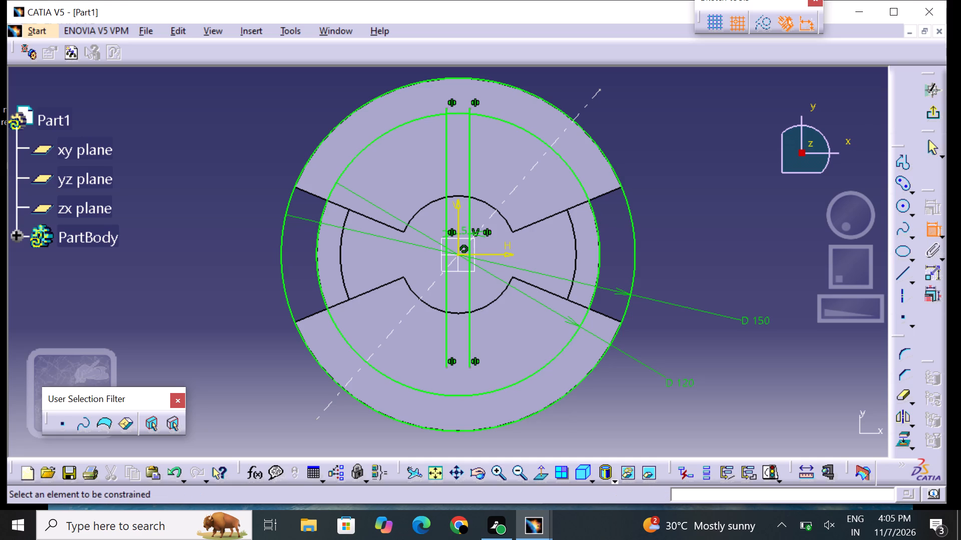
left_click(460, 210)
left_click(504, 194)
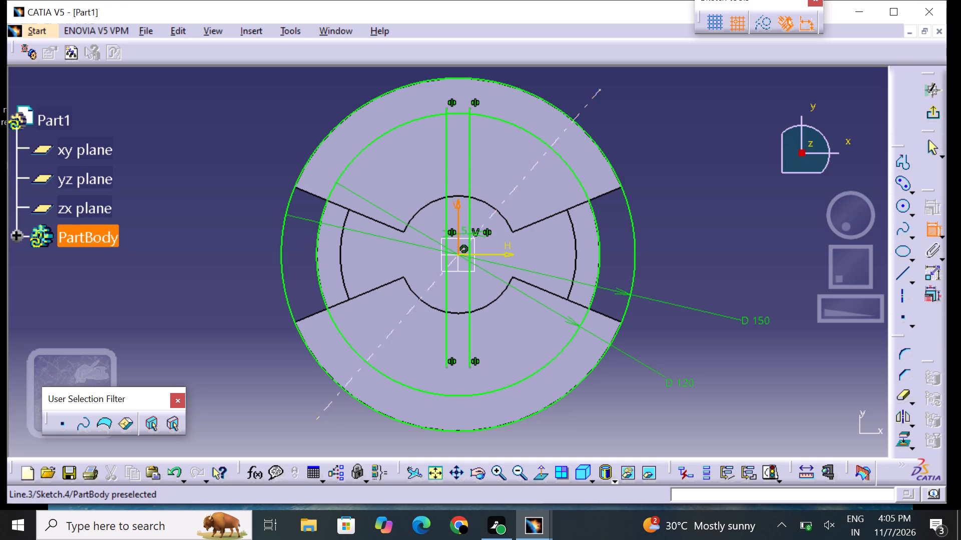
left_click(556, 90)
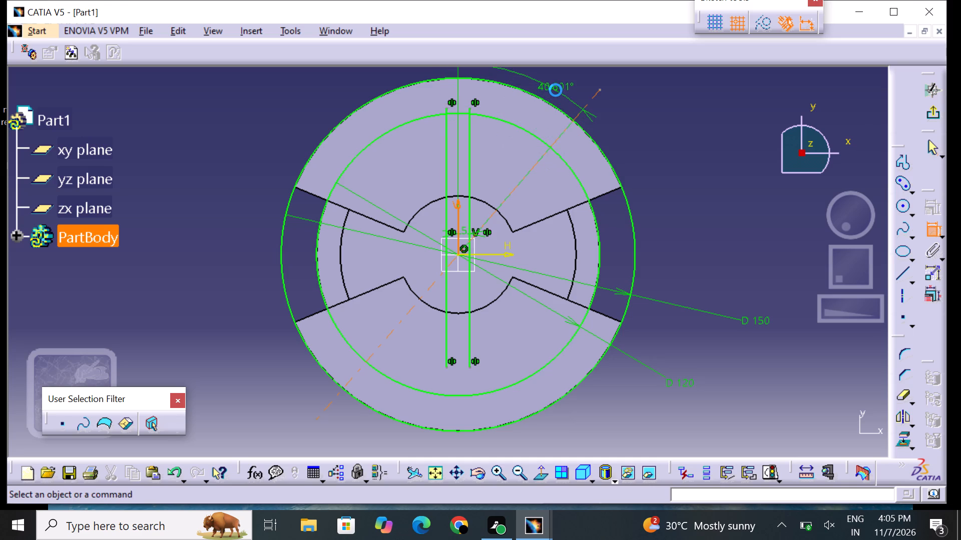
double_click(556, 88)
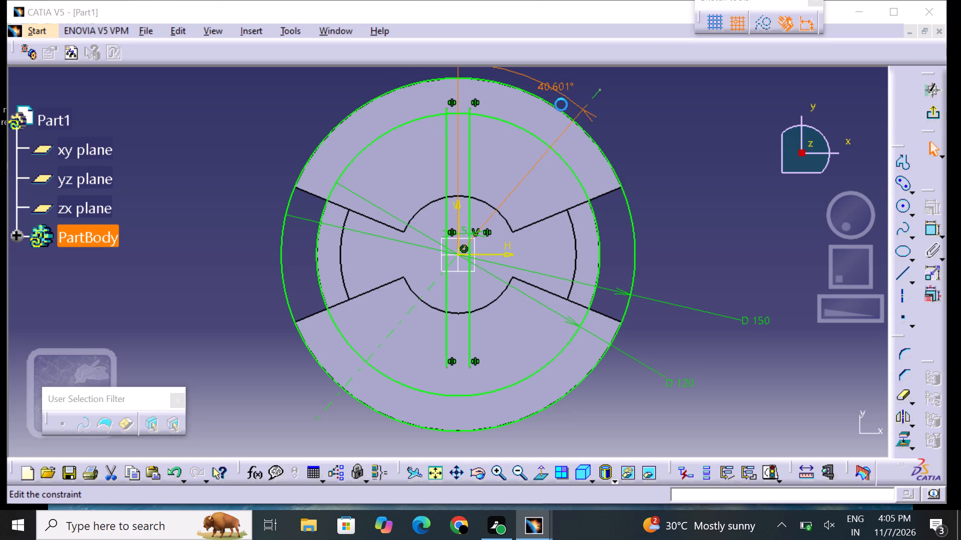
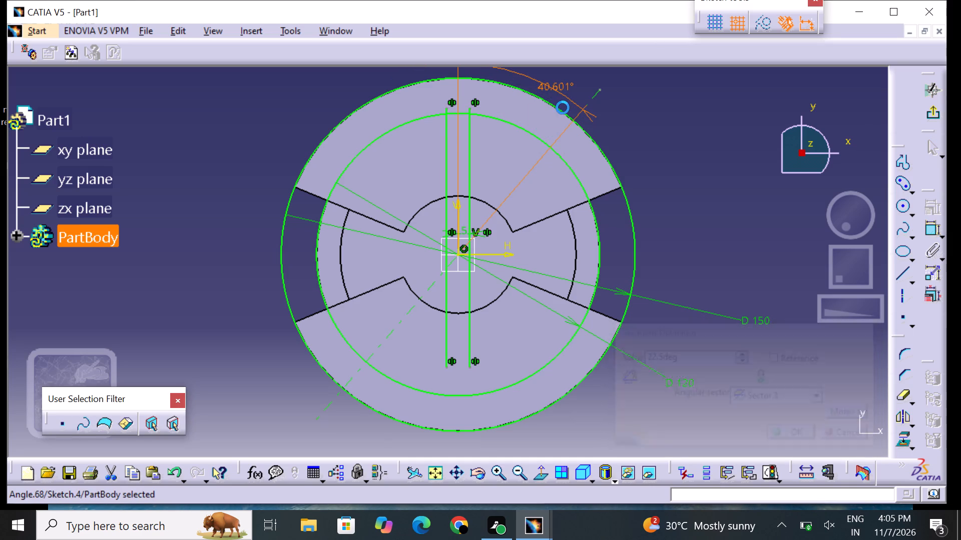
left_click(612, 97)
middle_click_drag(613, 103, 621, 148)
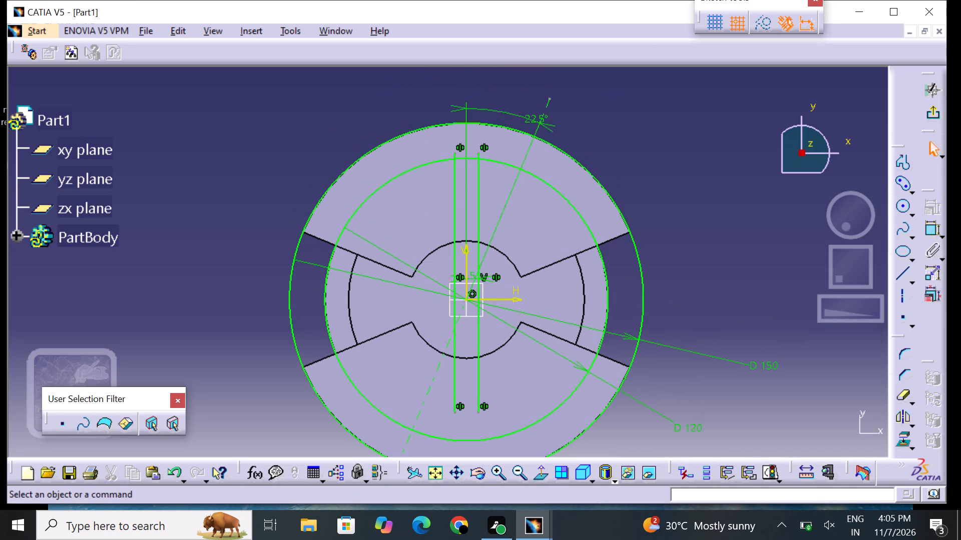
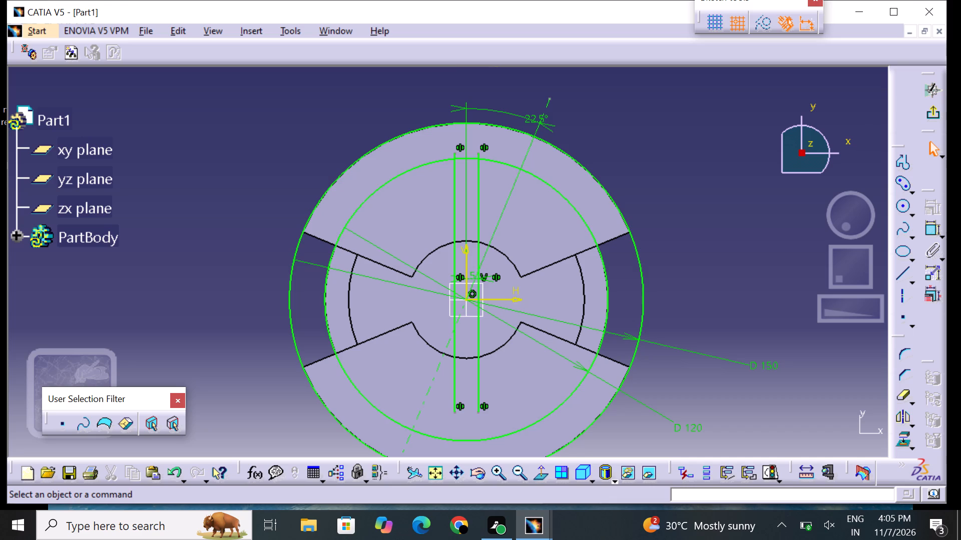
Mirror the dashed 22.5° construction axis about the sketch's vertical axis.
left_click(518, 183)
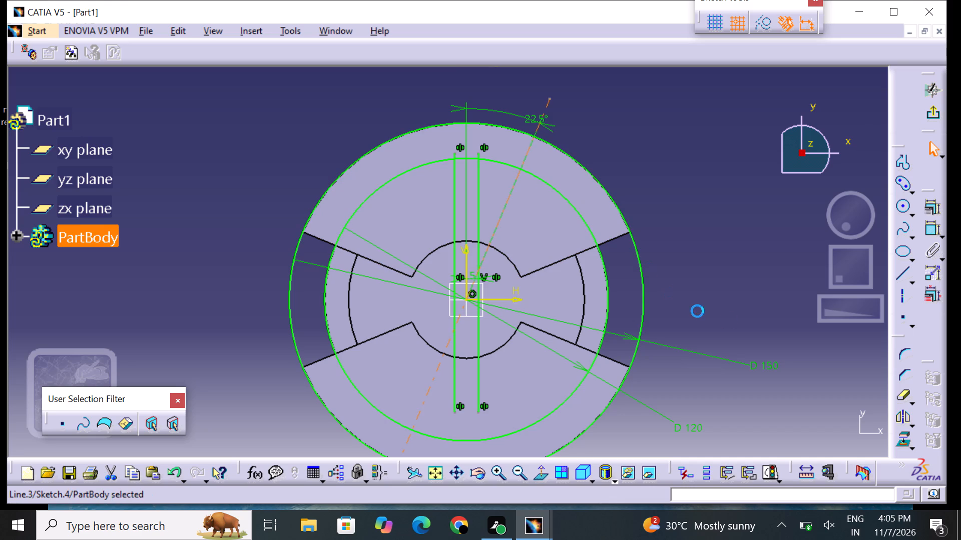
left_click(896, 416)
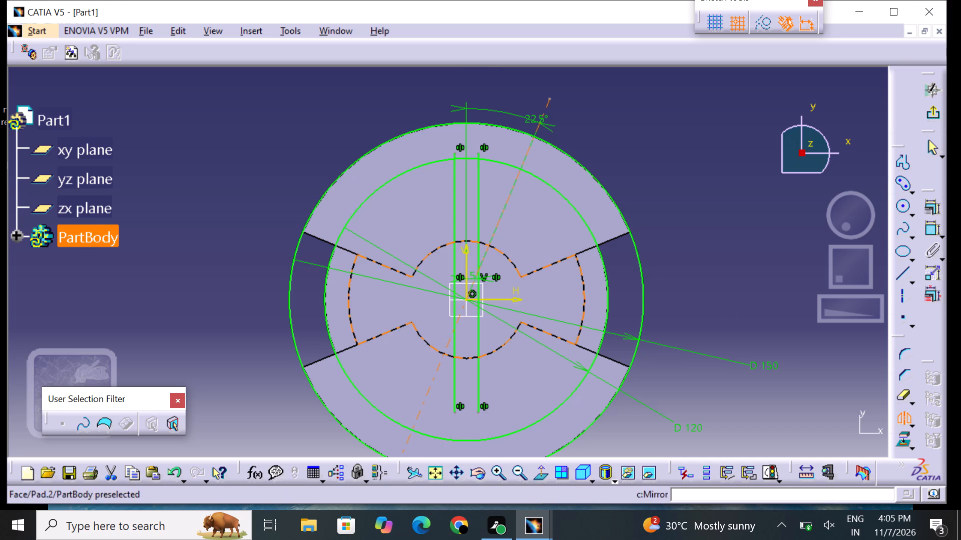
left_click(466, 263)
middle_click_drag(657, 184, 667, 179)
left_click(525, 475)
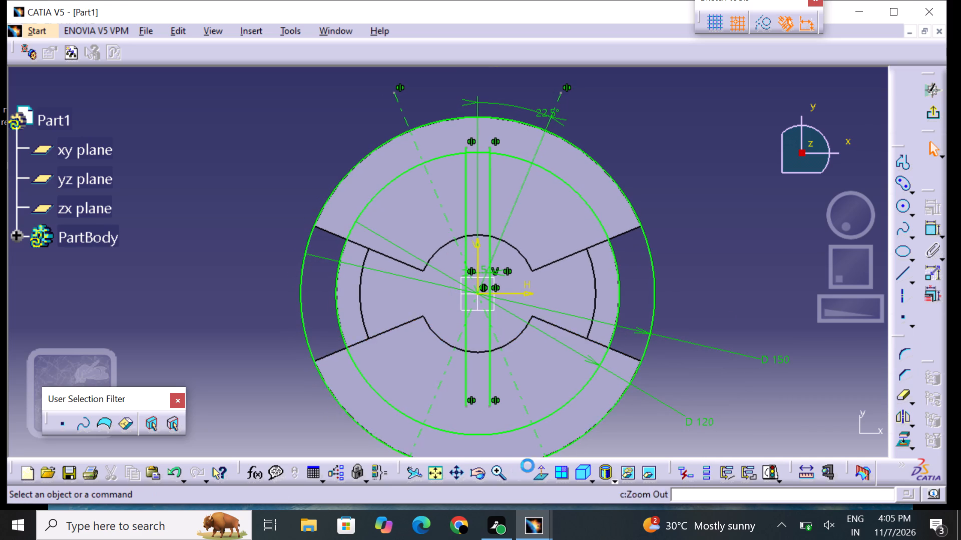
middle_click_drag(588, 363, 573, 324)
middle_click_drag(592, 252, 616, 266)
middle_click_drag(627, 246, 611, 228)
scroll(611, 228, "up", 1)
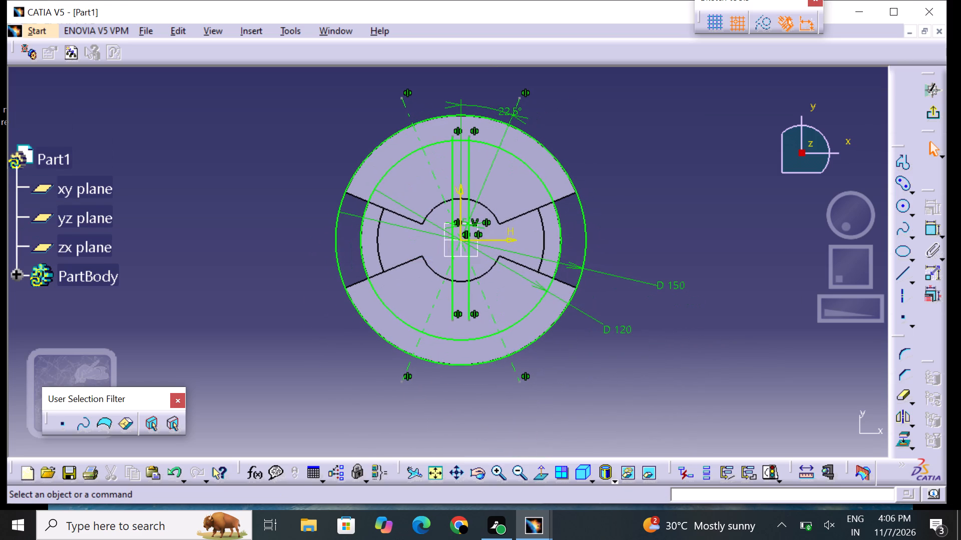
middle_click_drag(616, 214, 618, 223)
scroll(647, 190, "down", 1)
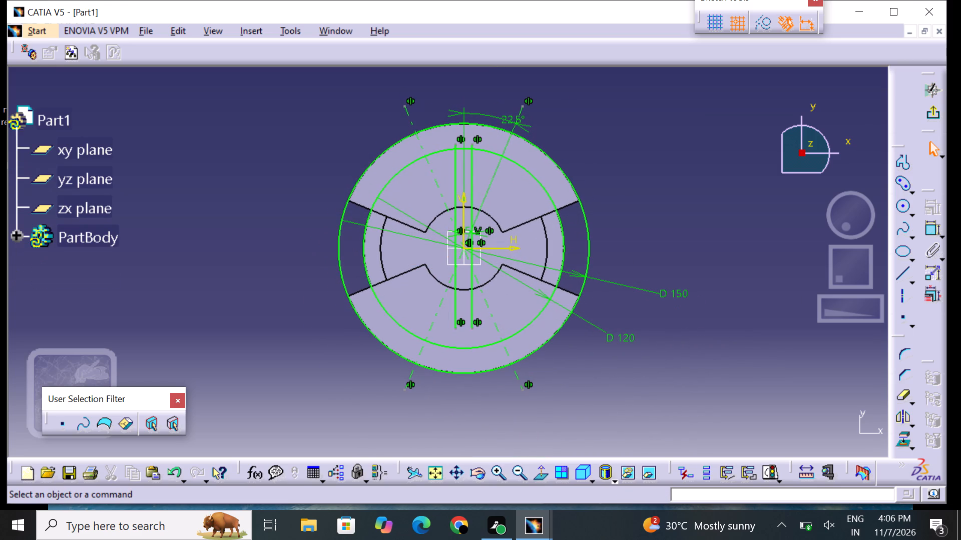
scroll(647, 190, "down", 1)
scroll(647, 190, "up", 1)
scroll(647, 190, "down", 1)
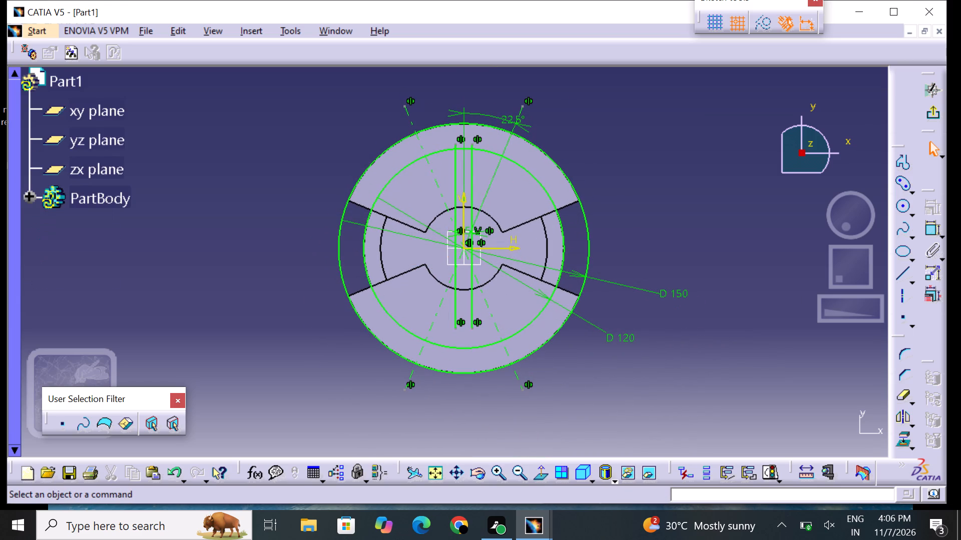
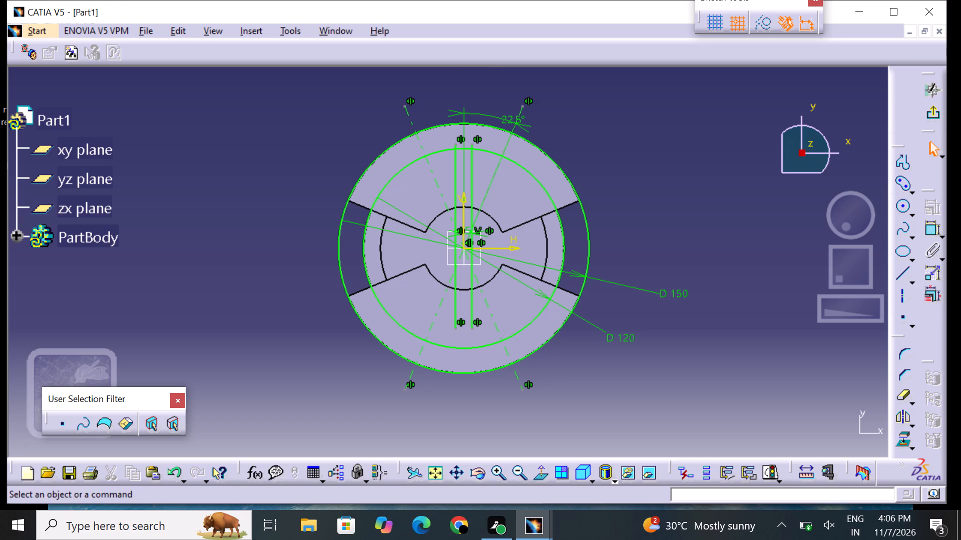
Sketch a line along the upper right 22.5° construction axis, from the 120 mm circle to the 150 mm circle.
left_click(901, 269)
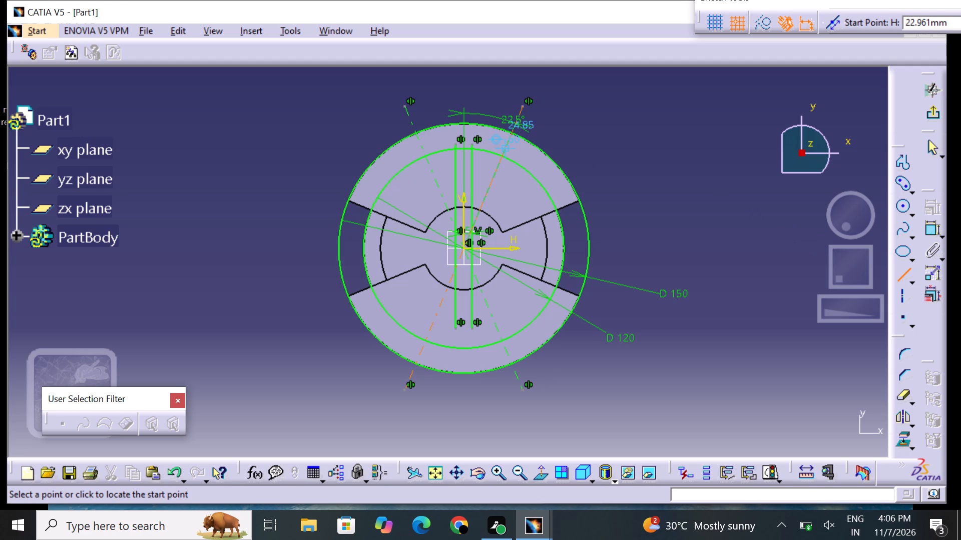
left_click(503, 154)
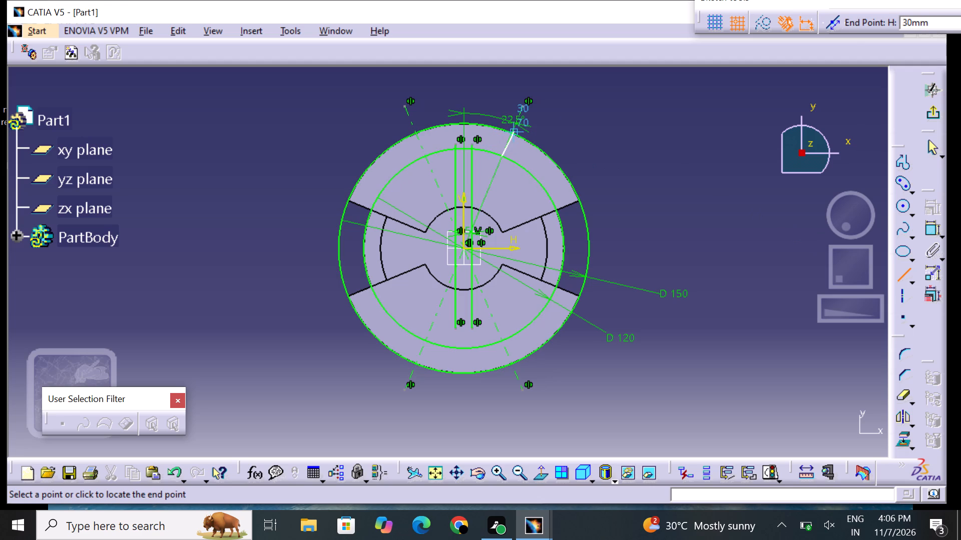
left_click(513, 135)
left_click(593, 142)
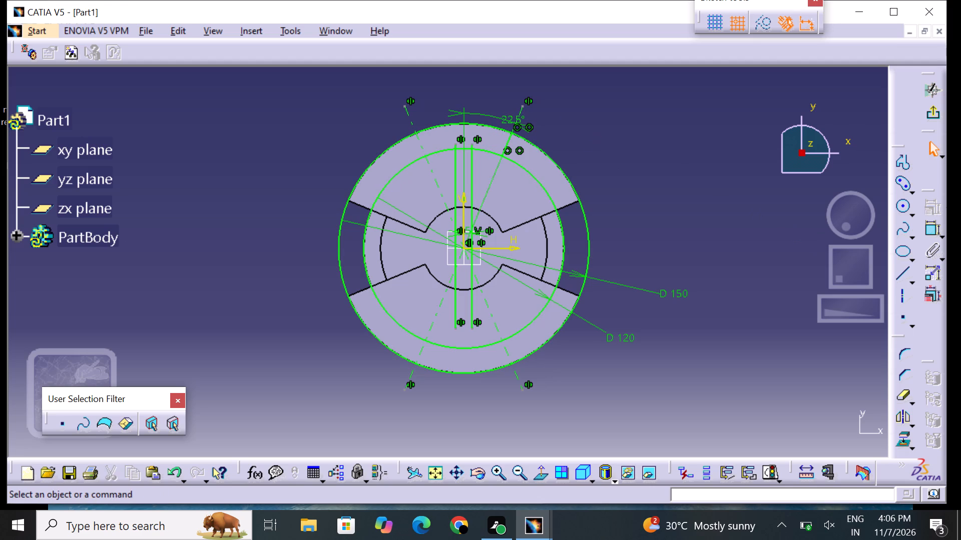
Mirror the short line between the two circles about the sketch's vertical axis.
left_click(508, 141)
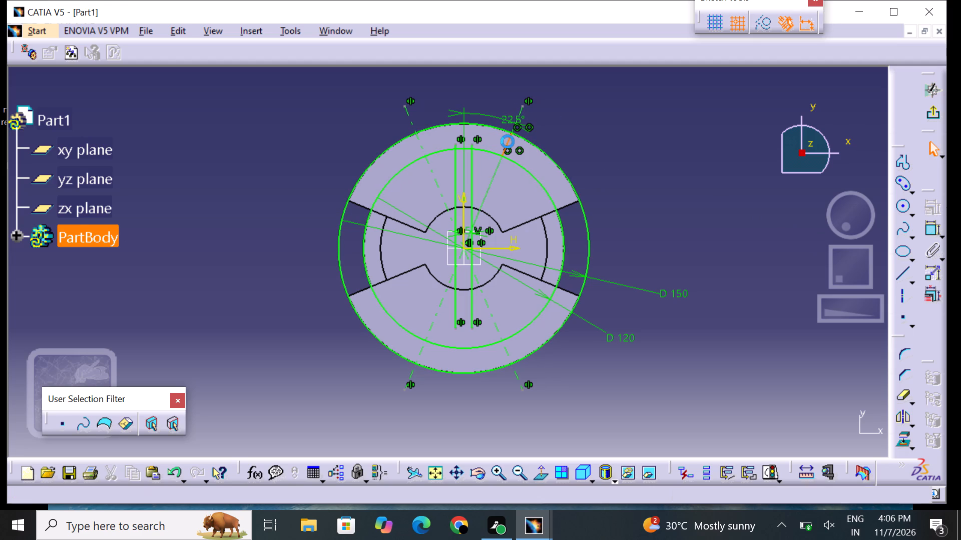
left_click(895, 410)
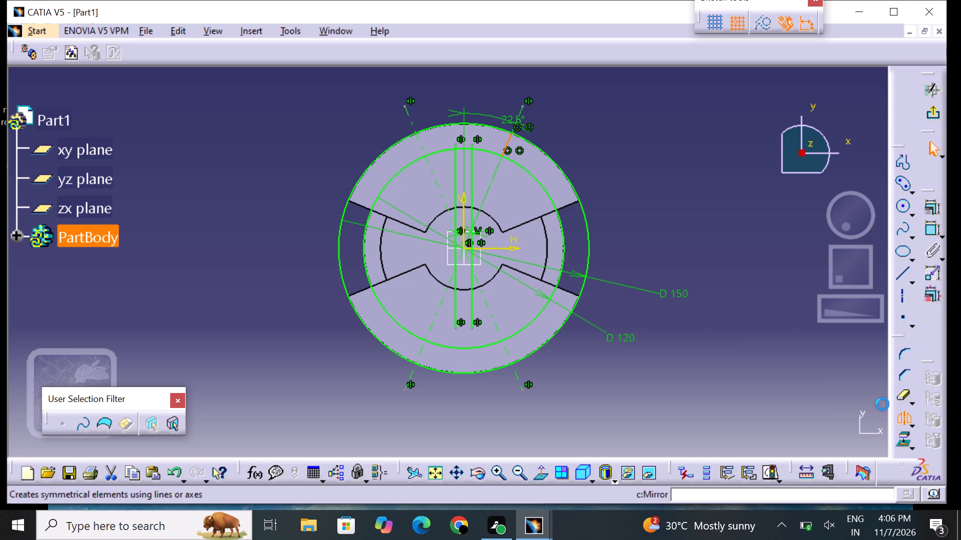
left_click(464, 202)
left_click(650, 181)
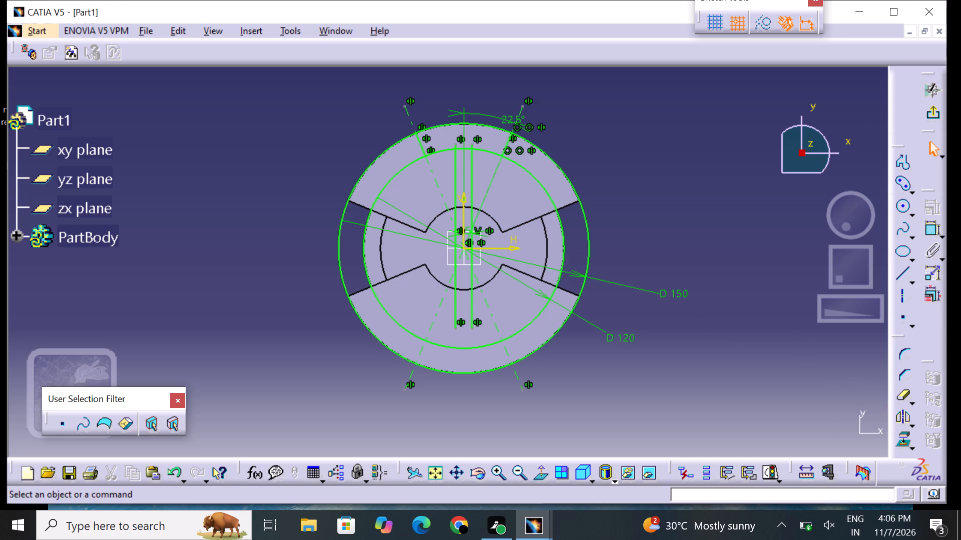
Reposition the 22.5° angle dimension label above the circles, nearer to the vertical axis.
left_click_drag(506, 117, 491, 113)
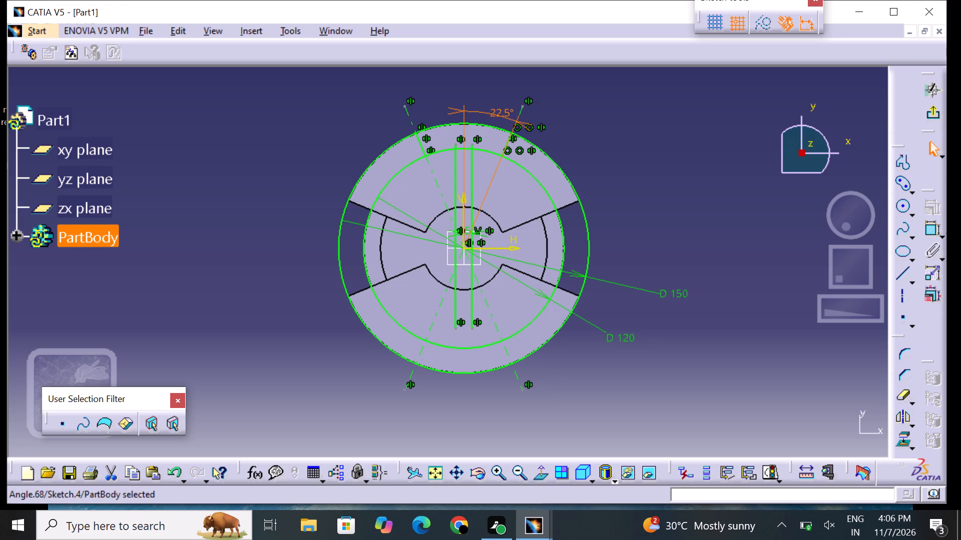
left_click_drag(491, 113, 488, 110)
left_click(653, 155)
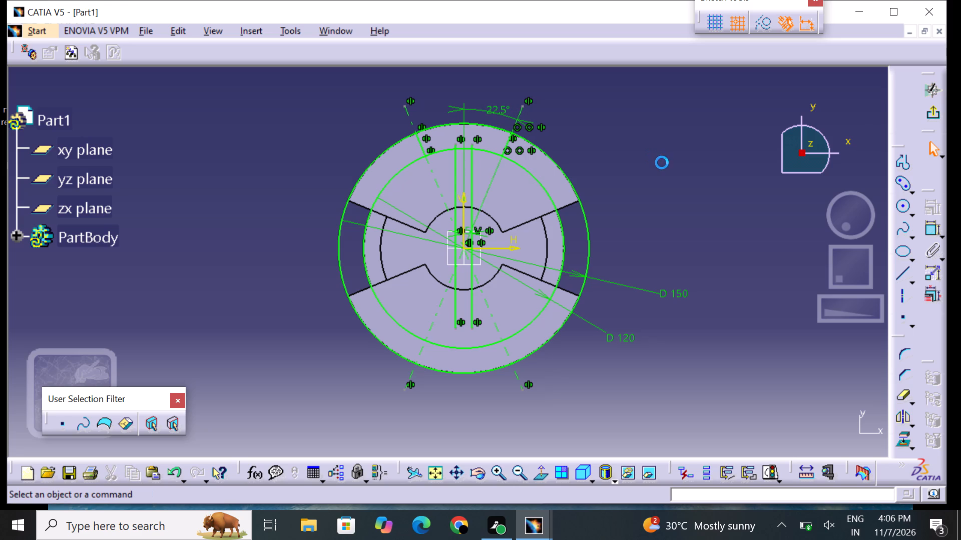
middle_click(662, 162)
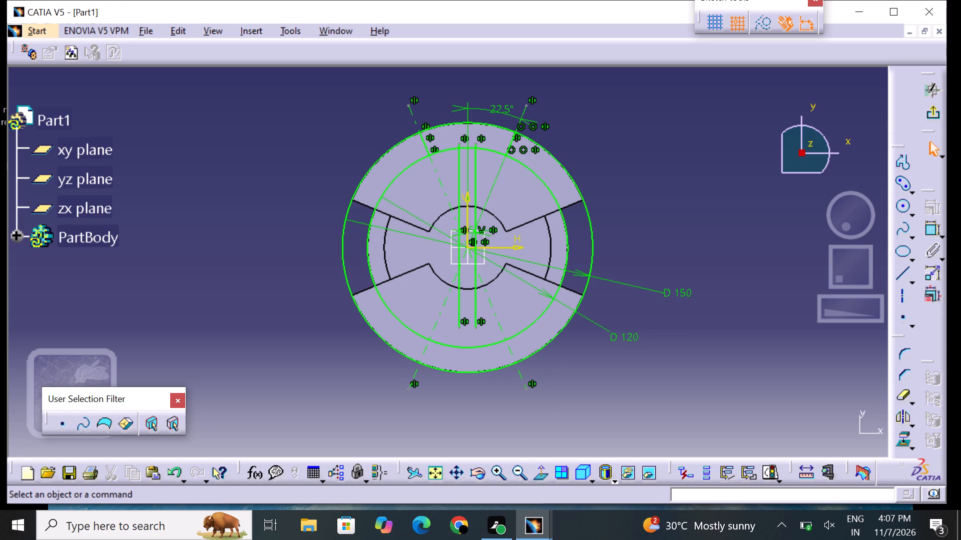
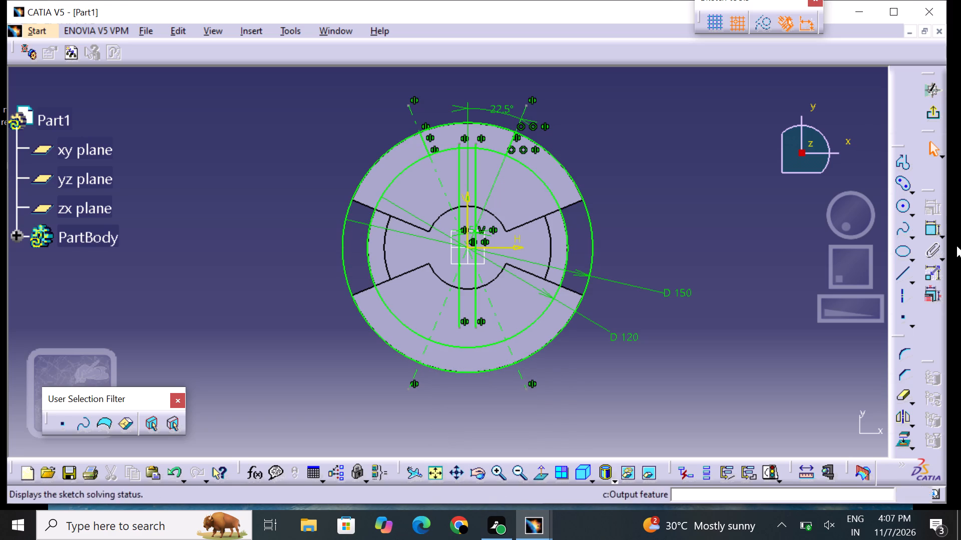
Mirror the two short 22.5° lines between the 120 mm and 150 mm circles about the sketch's horizontal axis, one after the other.
right_click_drag(767, 74, 776, 223)
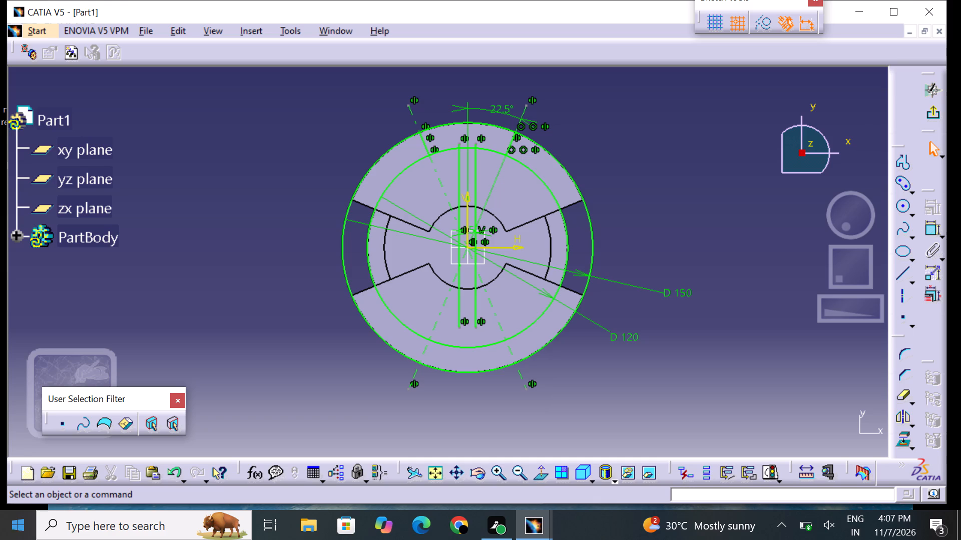
left_click(512, 141)
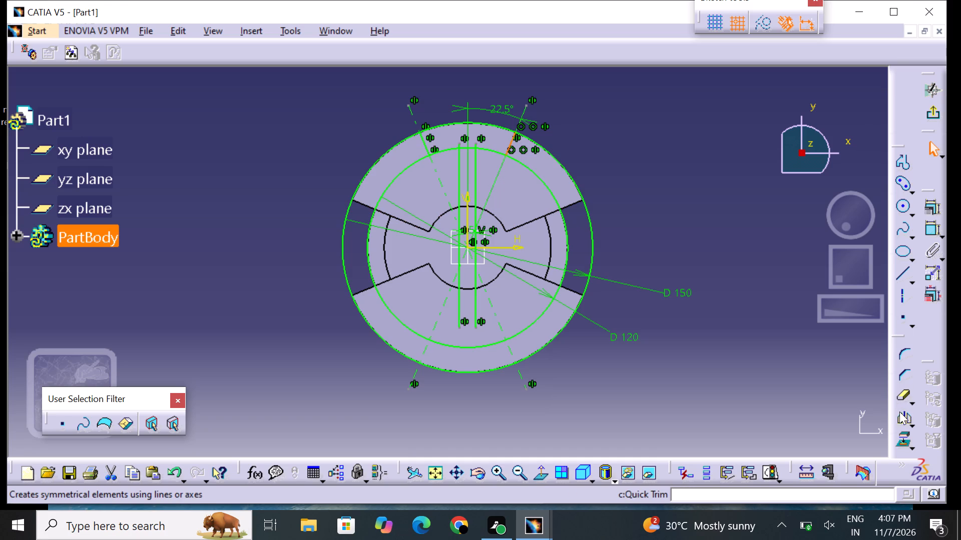
left_click(903, 412)
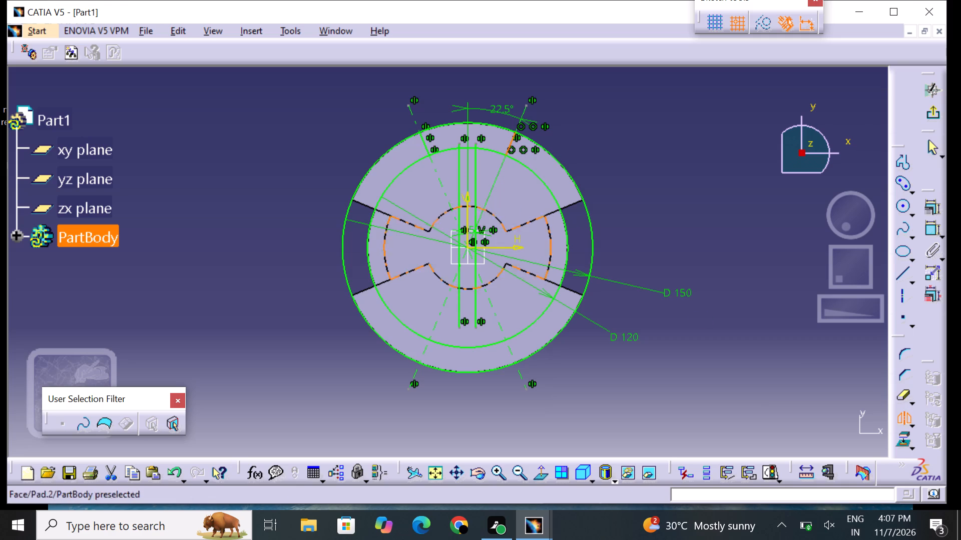
left_click(507, 248)
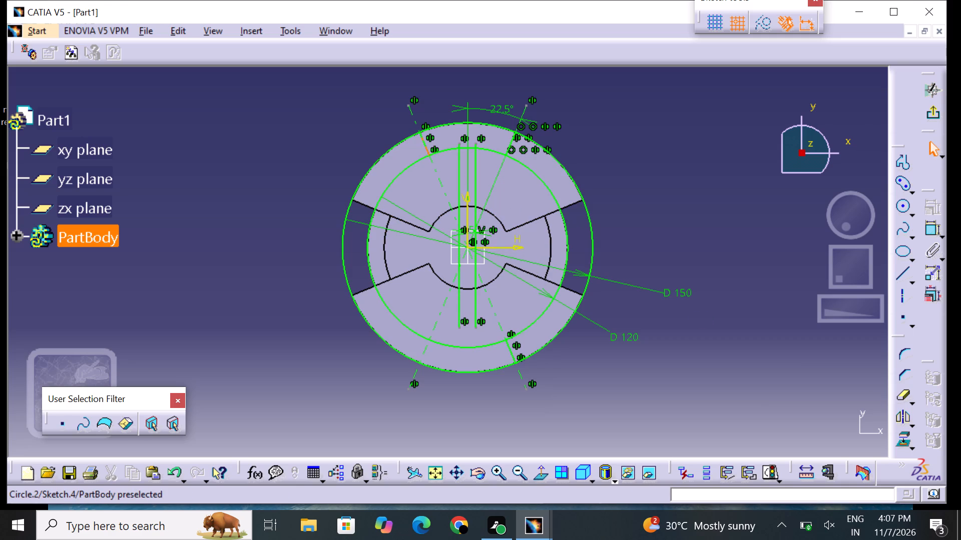
left_click(425, 143)
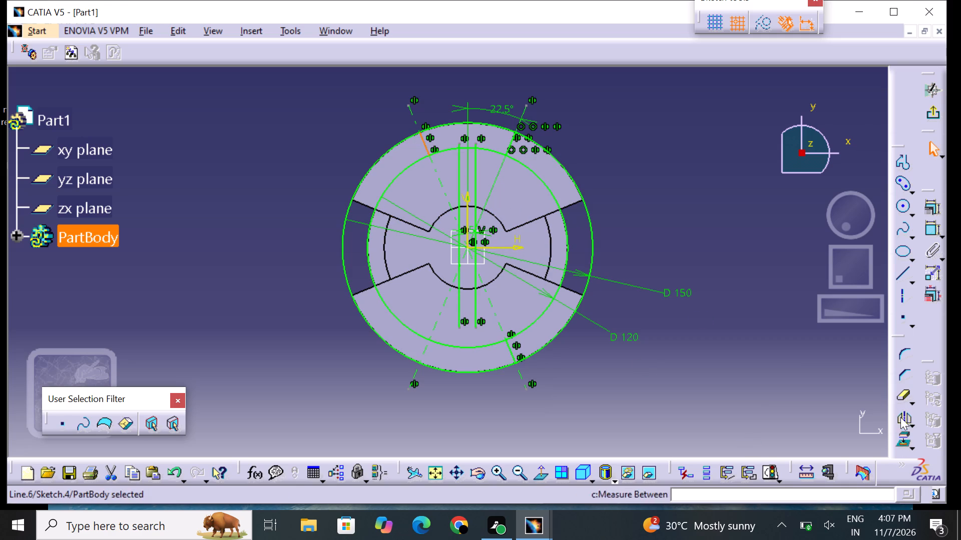
left_click(901, 416)
left_click(494, 245)
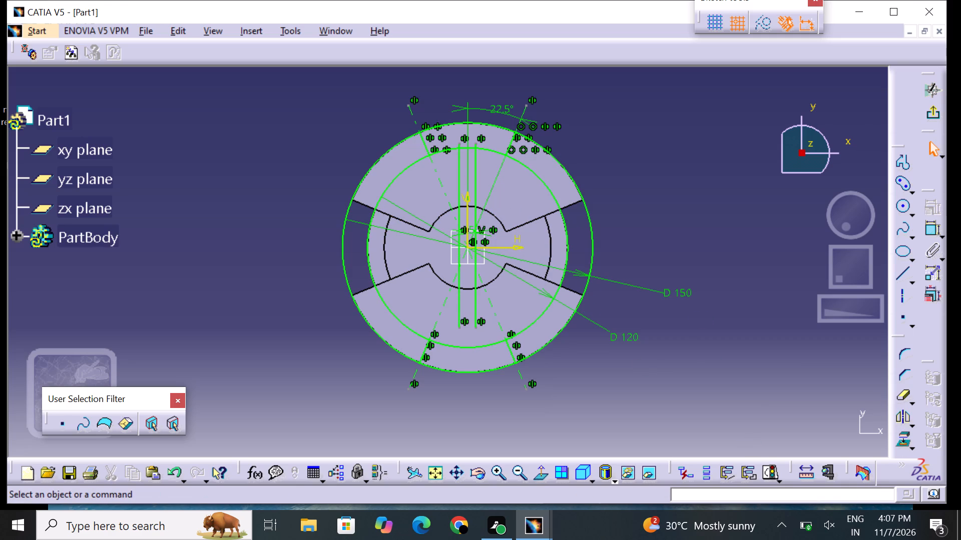
left_click(627, 376)
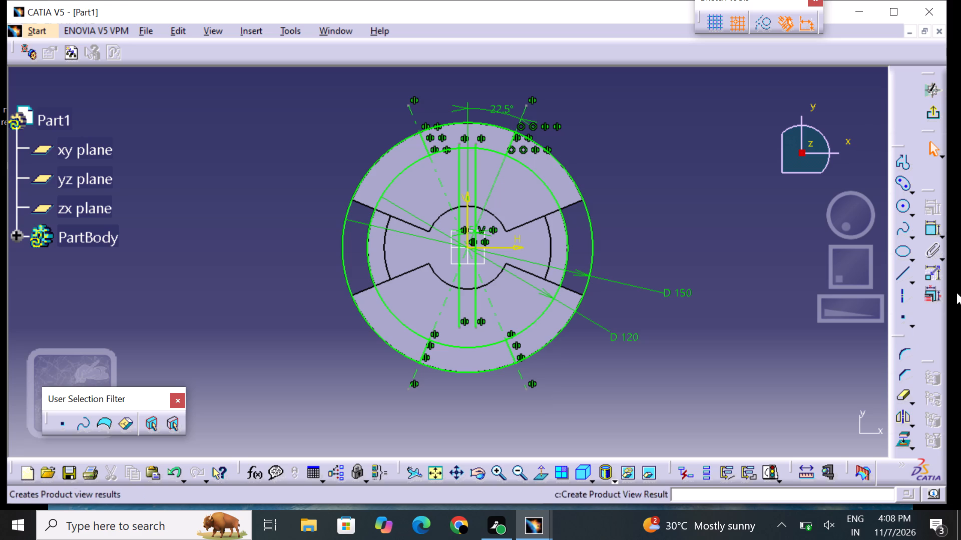
Activate Quick Trim in repeat mode for trimming the sketch curves.
double_click(905, 396)
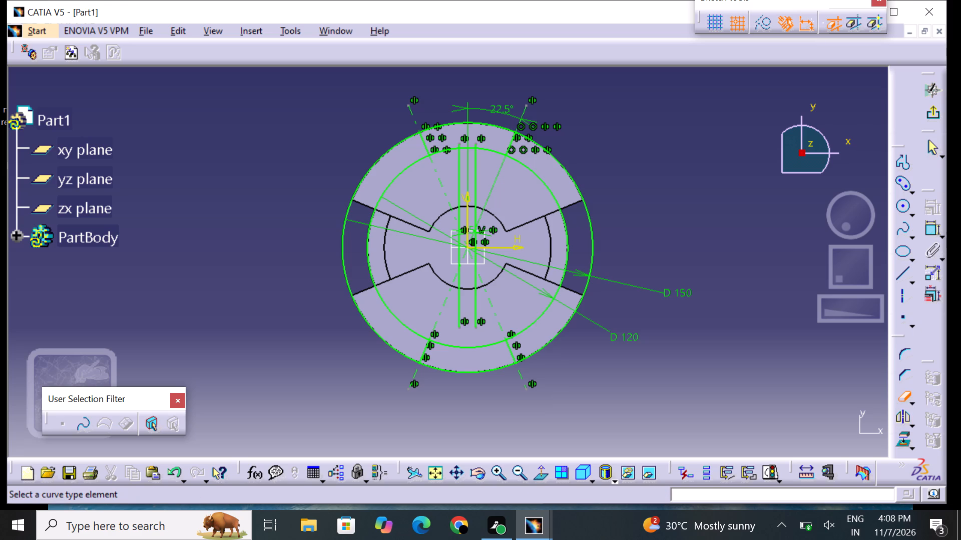
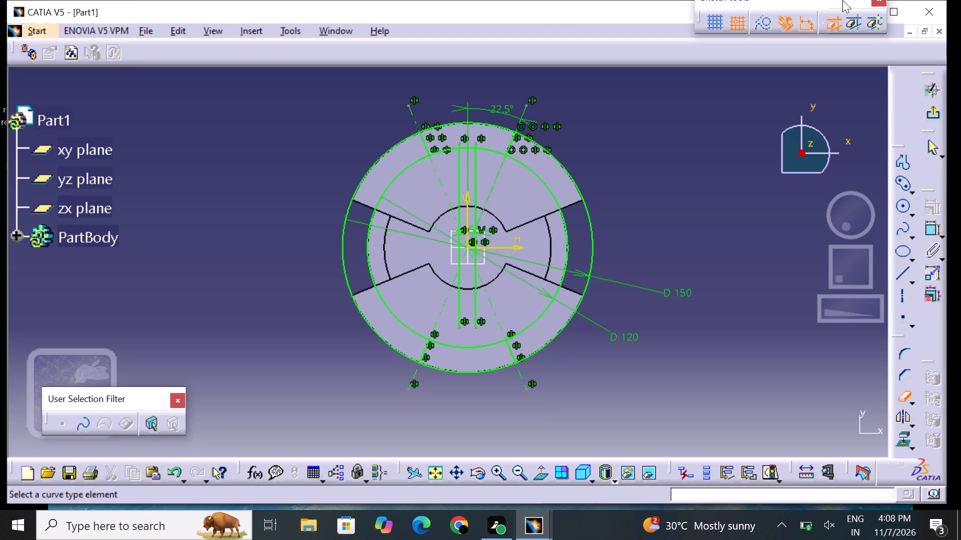
Trim away the side arcs of the 150 mm and 120 mm circles, keeping the upper and lower arcs between the 22.5° lines.
left_click(345, 247)
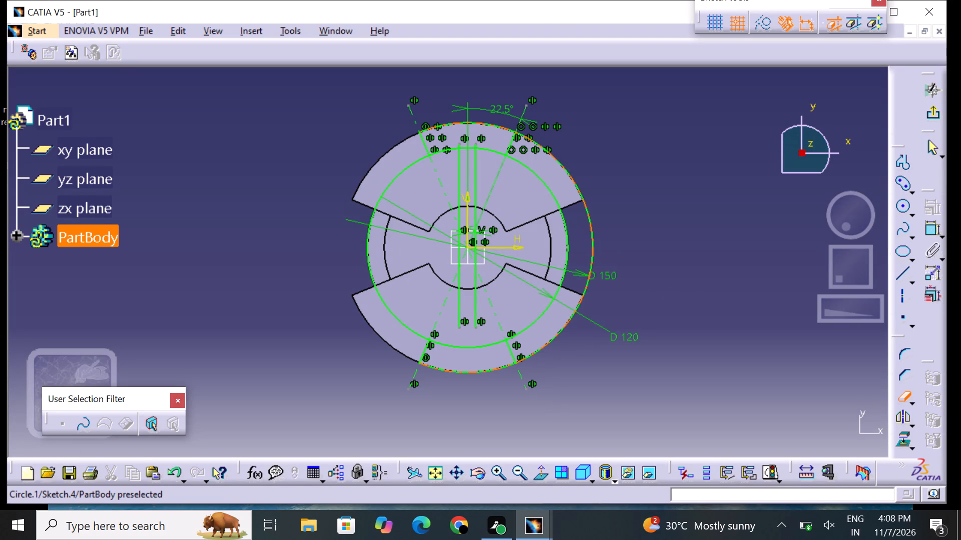
left_click(595, 243)
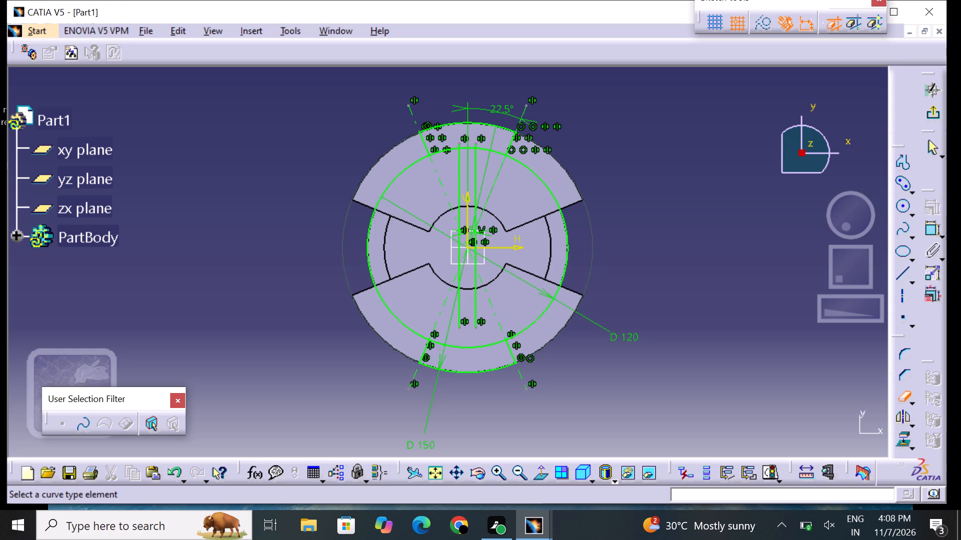
left_click(565, 250)
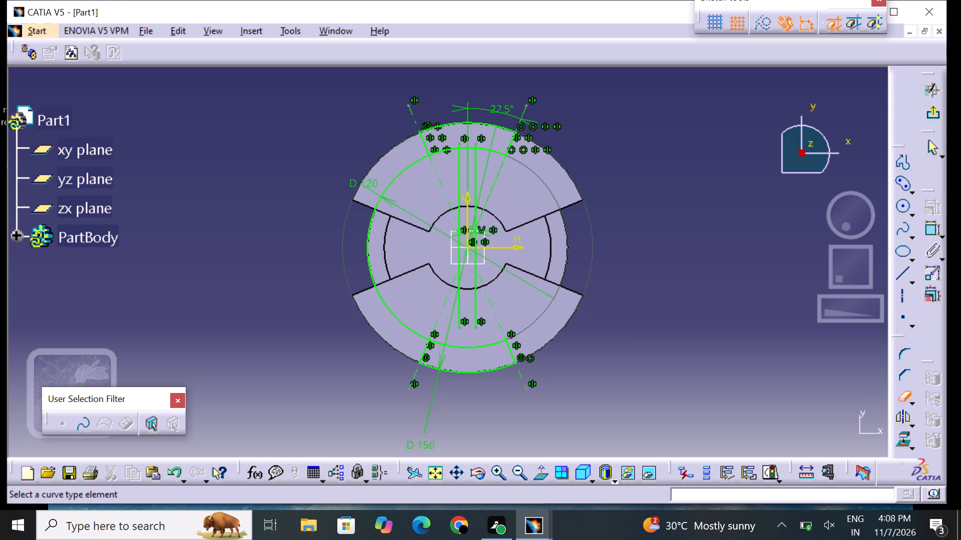
left_click(370, 245)
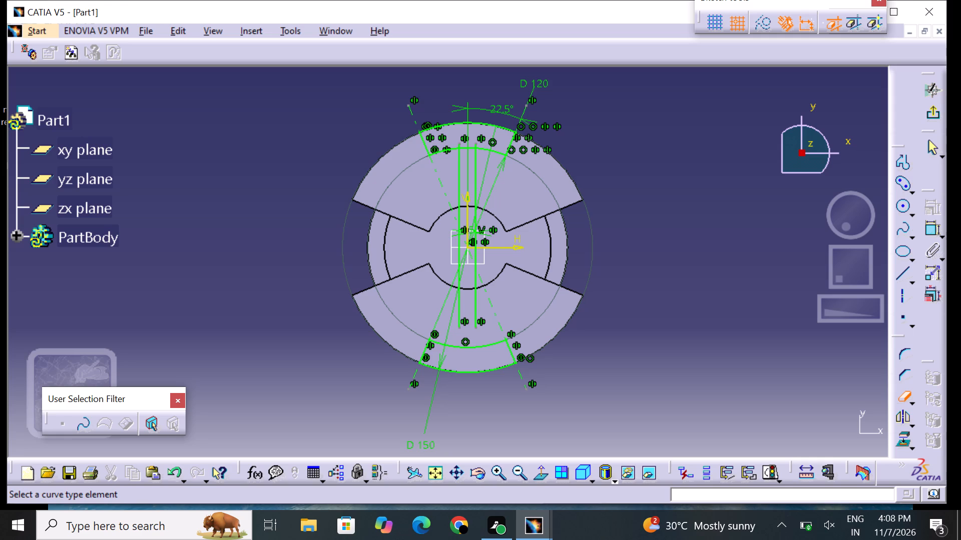
Use Trim to join the right-hand vertical line's lower end with the lower 120 mm arc, keeping the arc portion towards the 22.5° line.
left_click(901, 396)
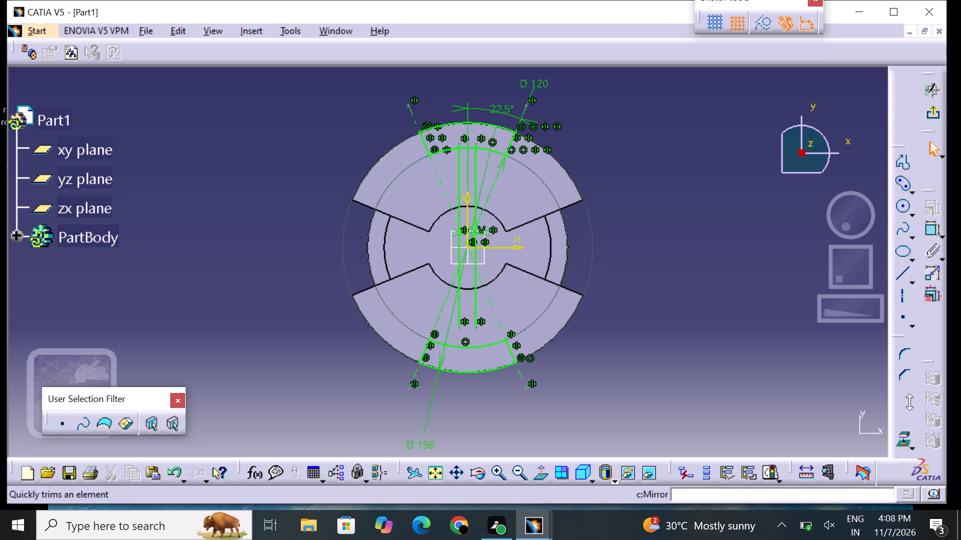
left_click(909, 402)
left_click(866, 417)
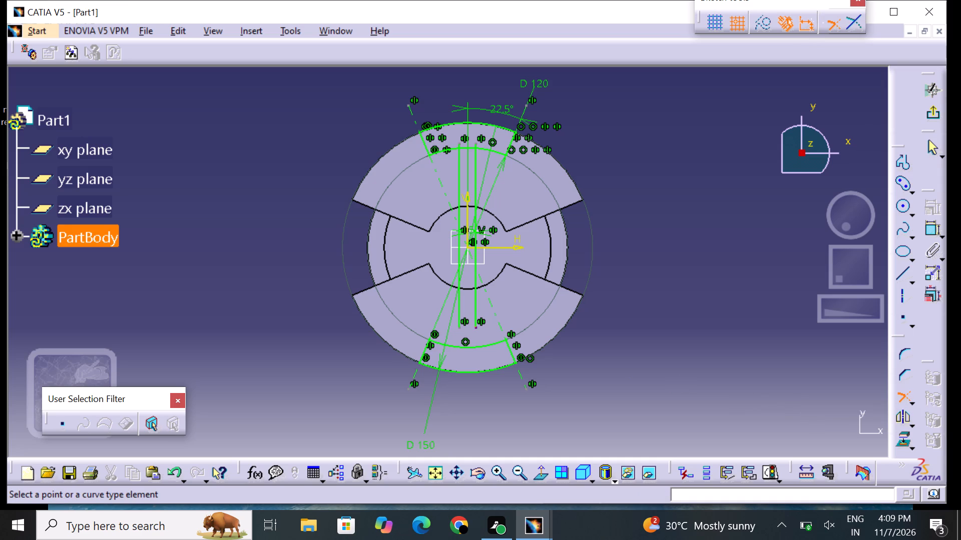
left_click_drag(477, 325, 482, 350)
left_click(481, 345)
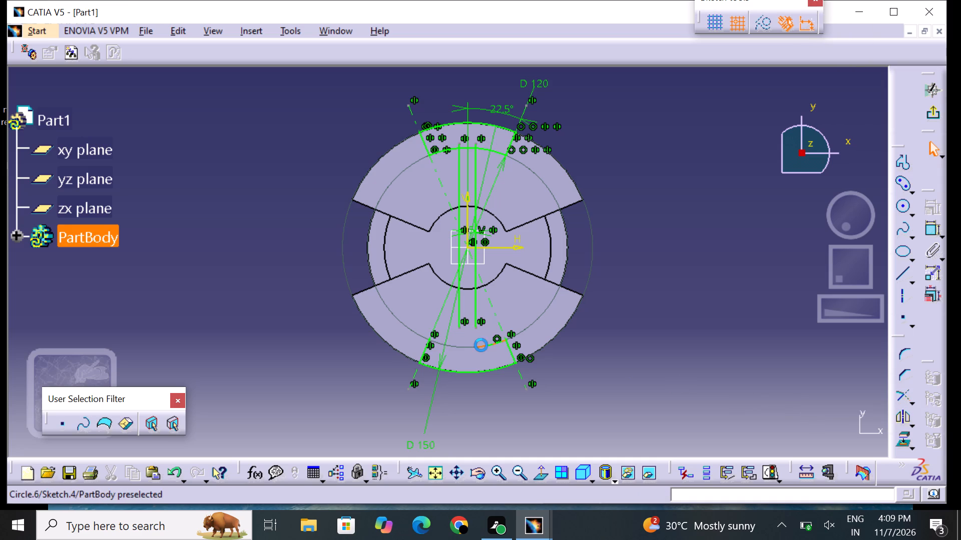
Stretch the right-hand vertical line's lower endpoint down to the inner end of the lower 120 mm arc.
left_click_drag(472, 323, 482, 344)
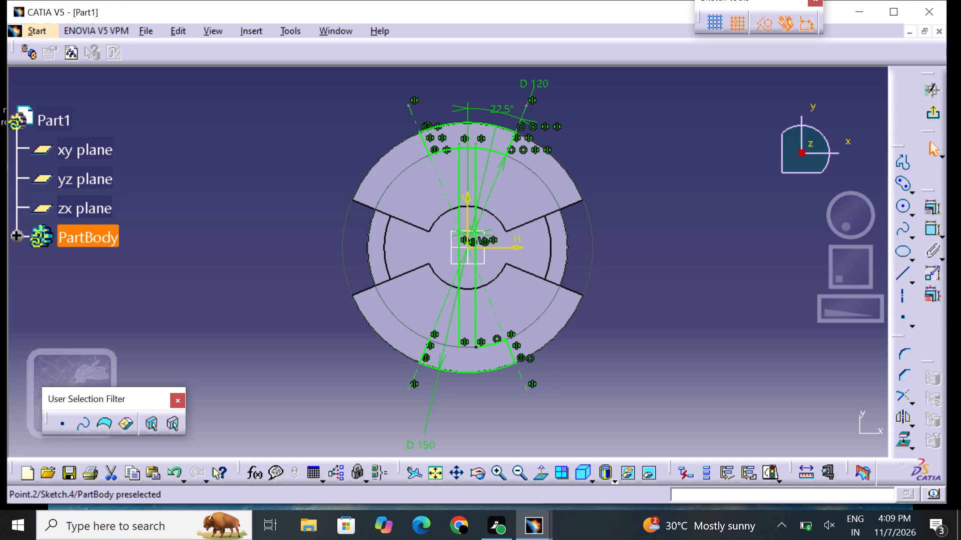
left_click_drag(482, 344, 484, 349)
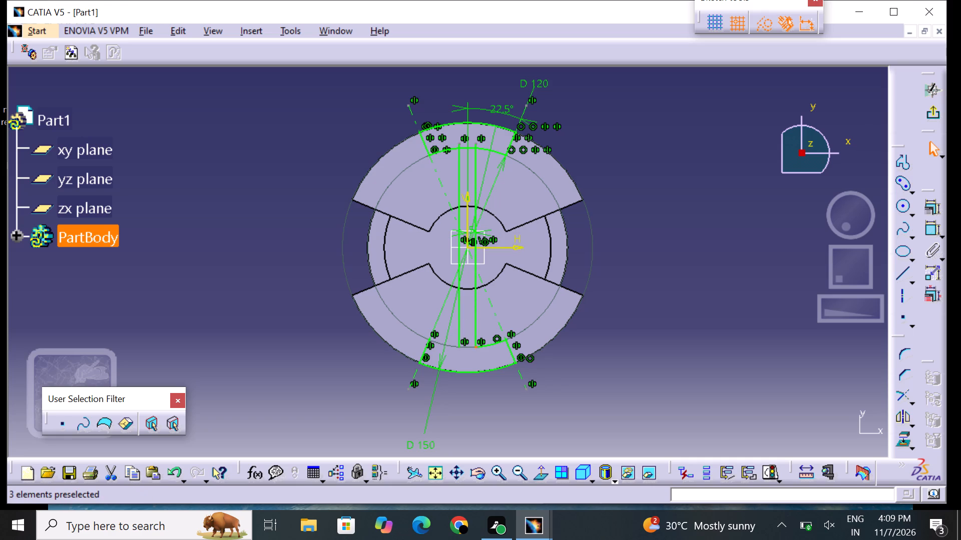
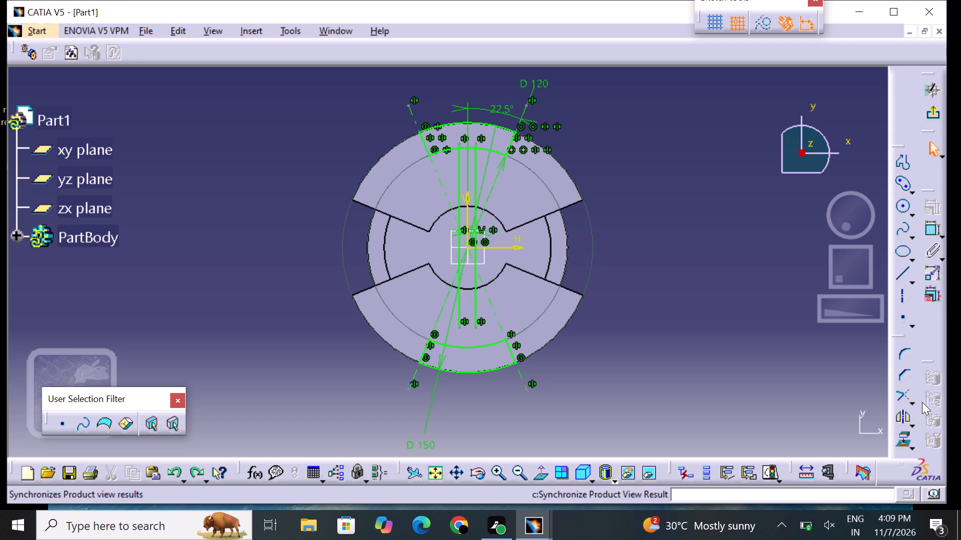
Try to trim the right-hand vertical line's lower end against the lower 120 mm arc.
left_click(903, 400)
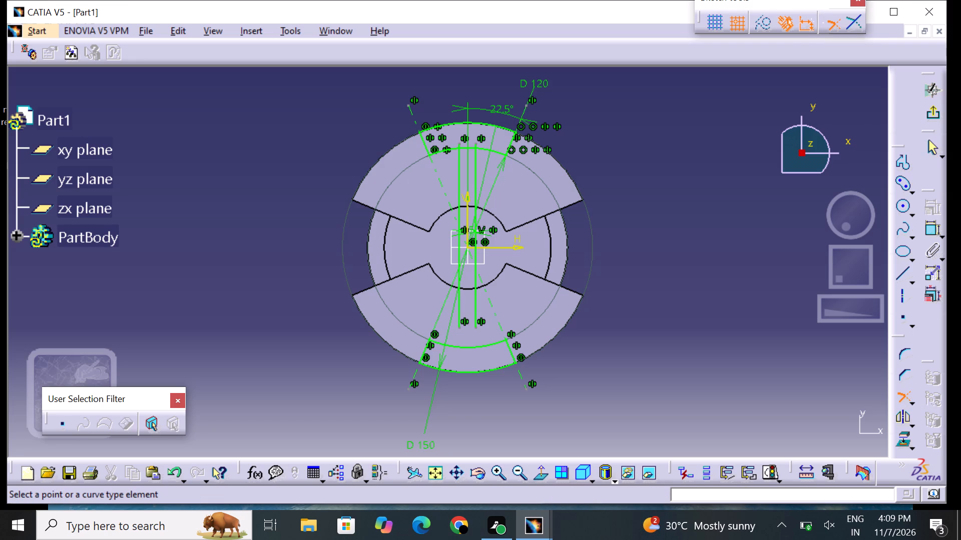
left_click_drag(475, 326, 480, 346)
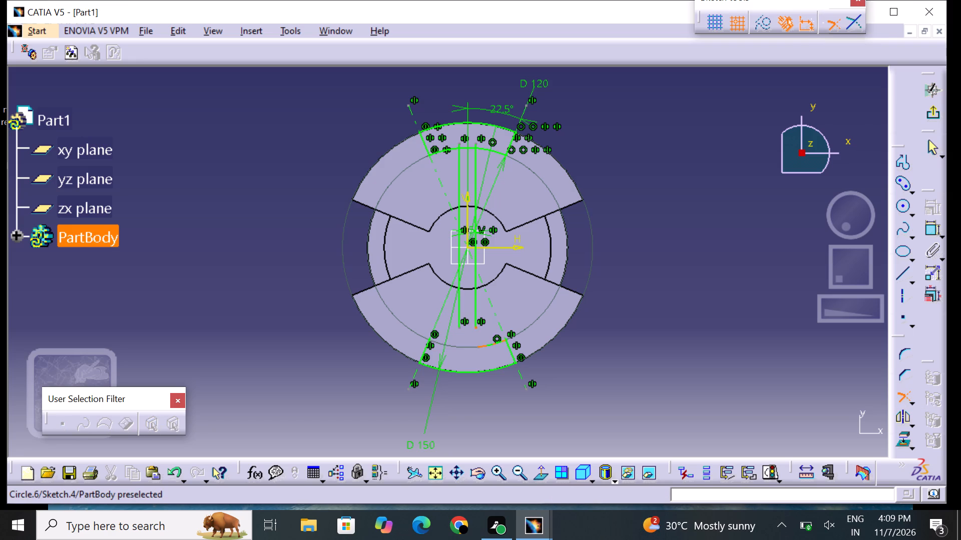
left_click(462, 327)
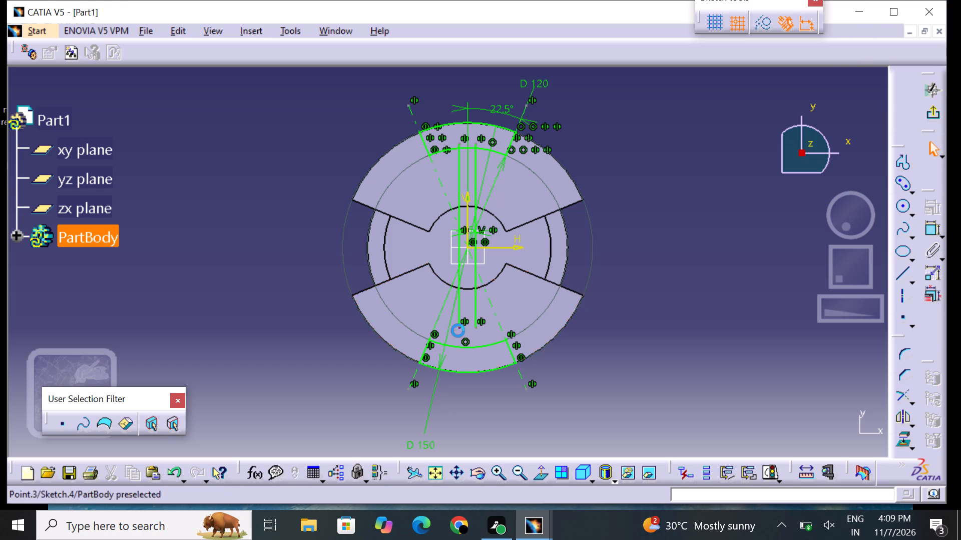
Stretch the left-hand vertical line's lower endpoint down past the lower 120 mm arc so the mirrored lines meet it.
left_click(457, 325)
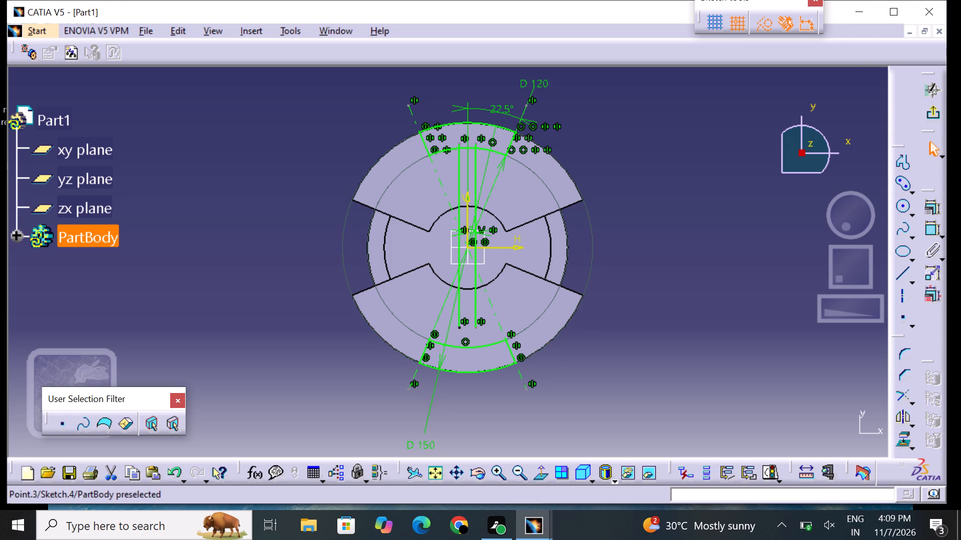
left_click_drag(461, 325, 461, 353)
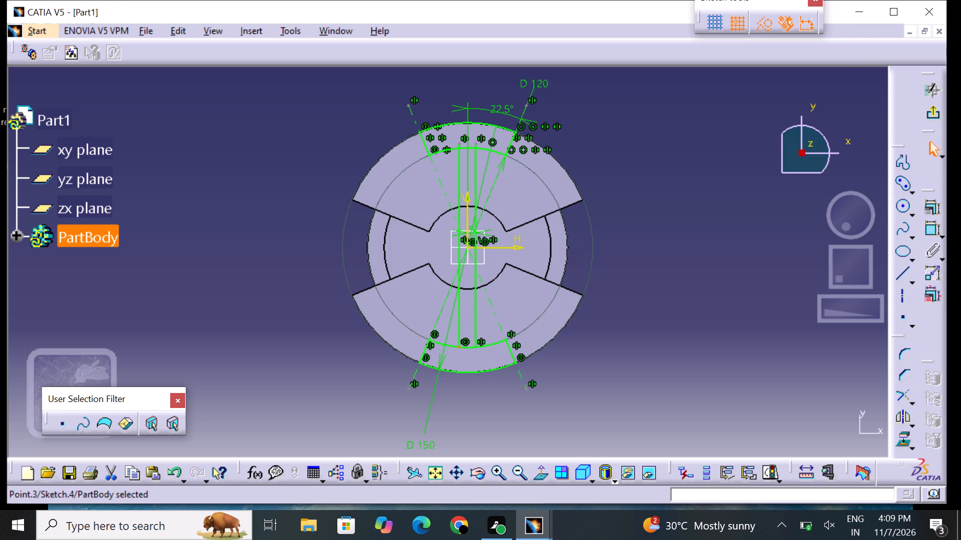
left_click(644, 380)
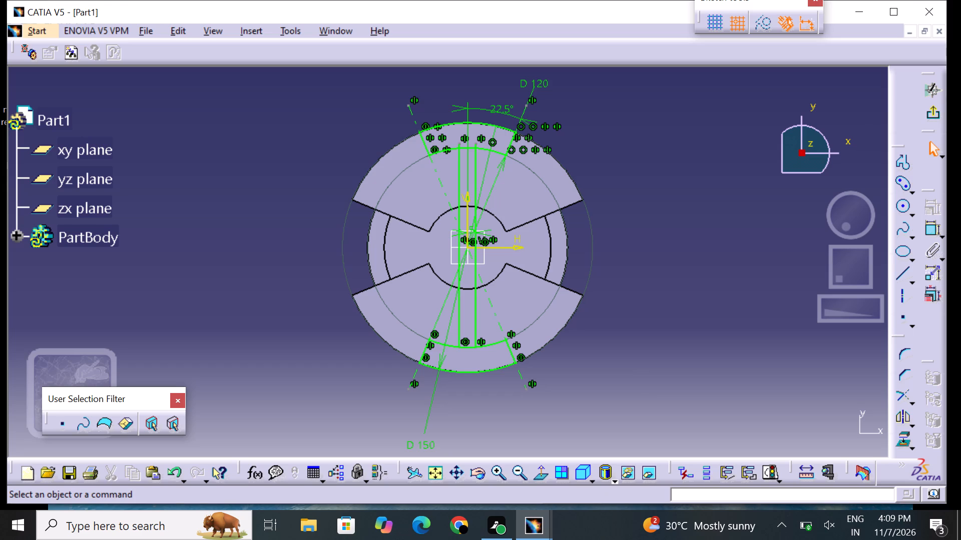
Quick Trim the middle portions of the lower and upper 120 mm arcs between the two vertical lines.
left_click(910, 400)
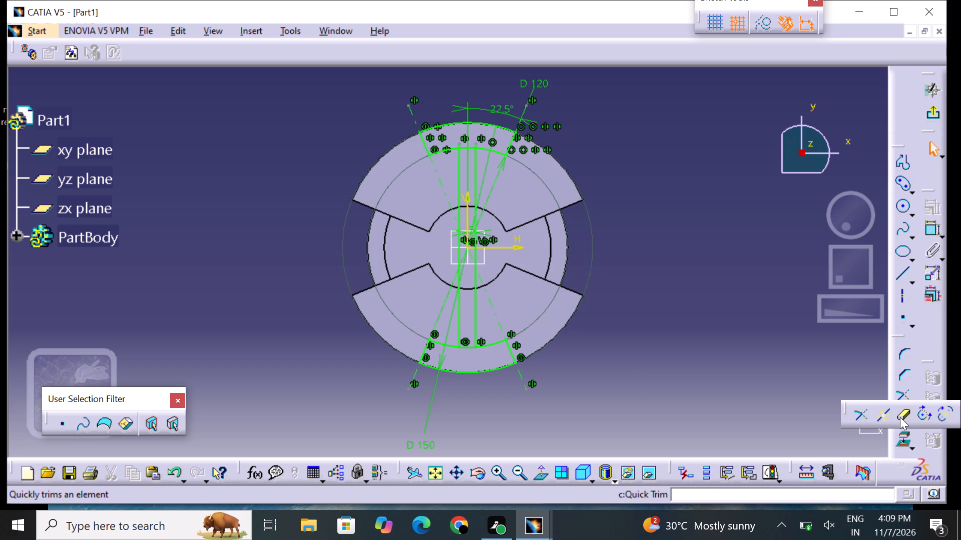
left_click(901, 415)
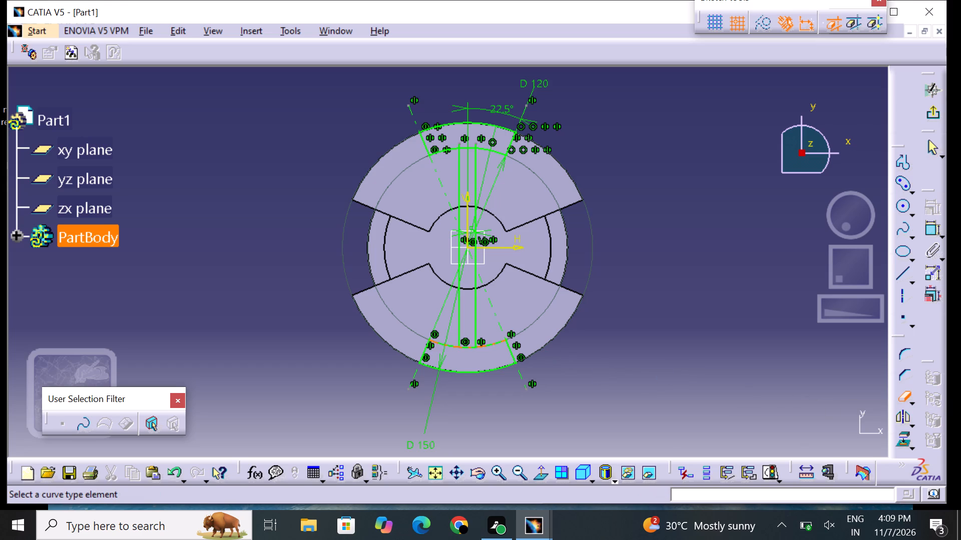
left_click(469, 347)
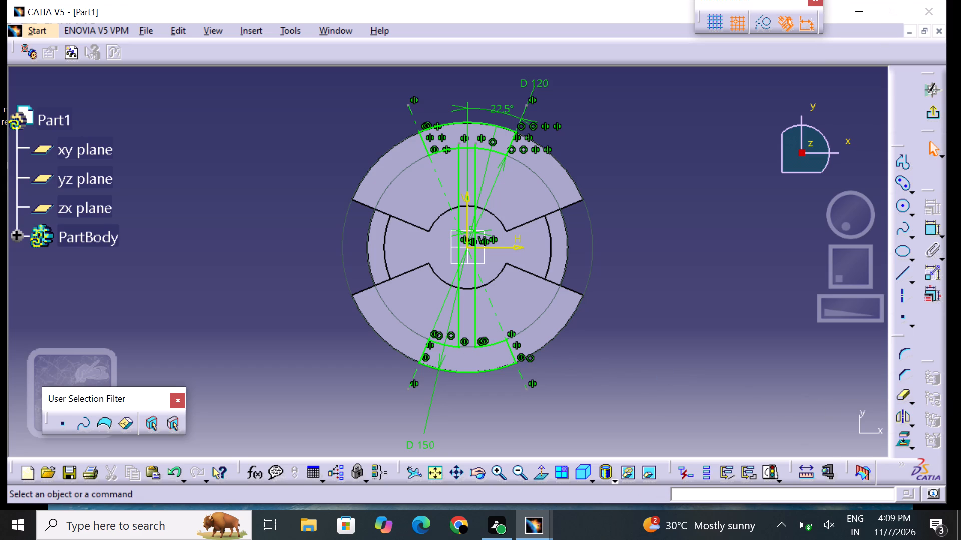
left_click(899, 398)
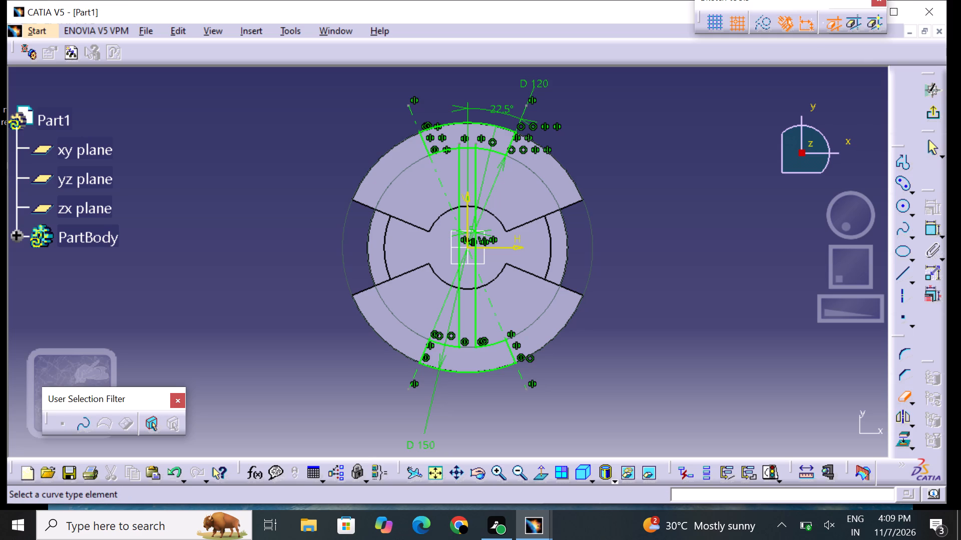
left_click(469, 149)
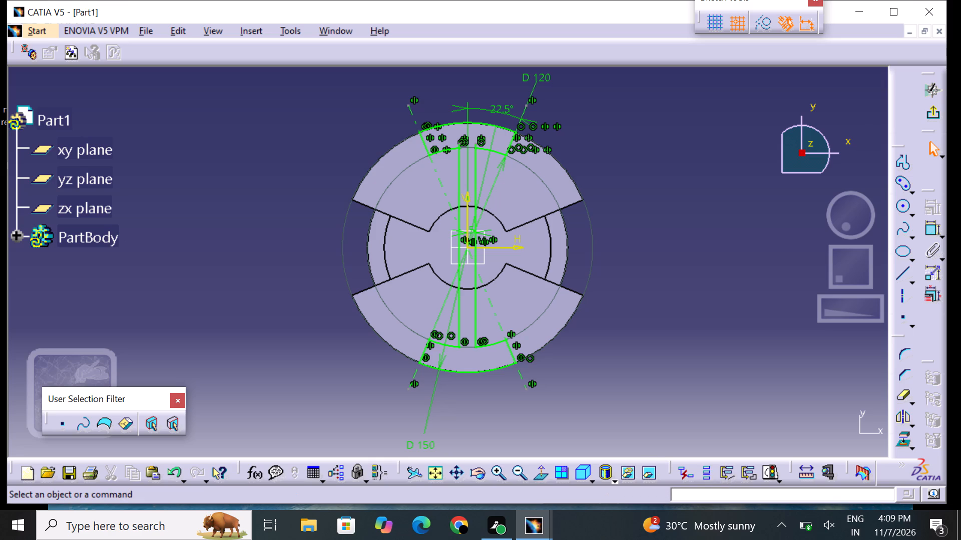
Quick Trim the short ends of both vertical lines that project above the upper 120 mm arc.
double_click(502, 471)
left_click(500, 470)
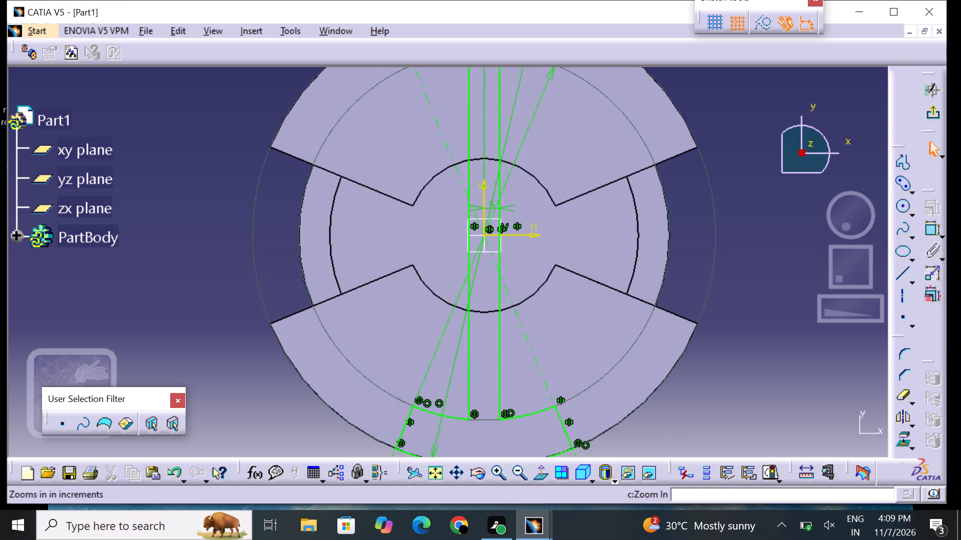
middle_click_drag(588, 163, 538, 424)
left_click(495, 471)
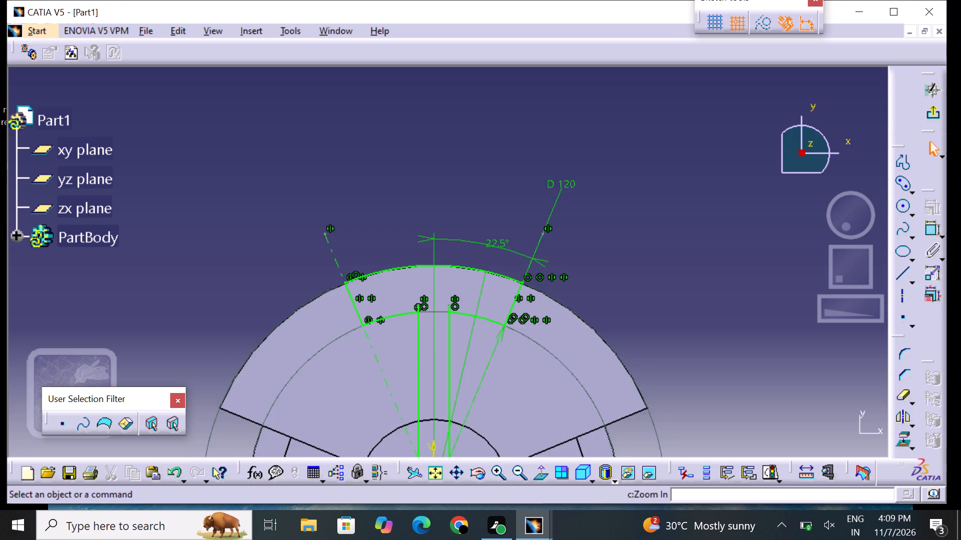
middle_click_drag(495, 365, 554, 351)
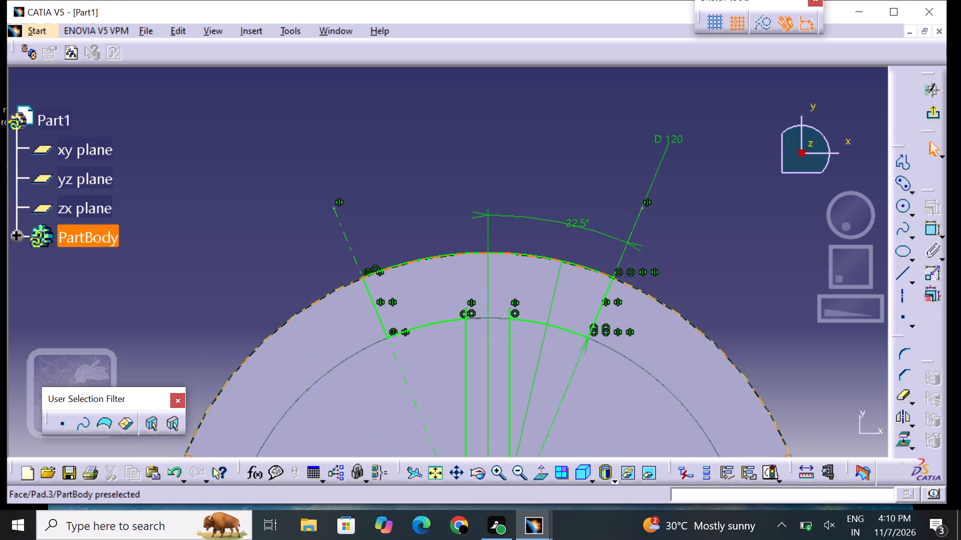
left_click(897, 396)
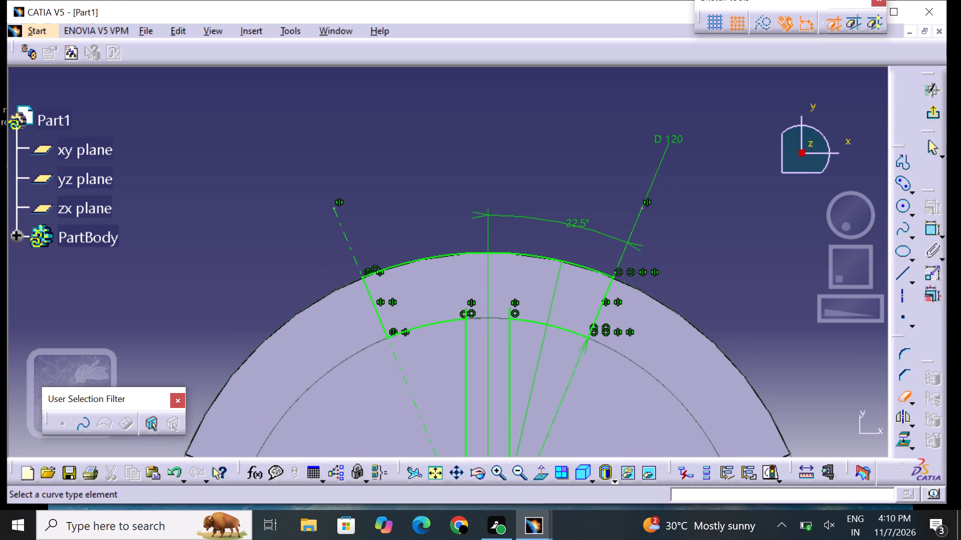
left_click(510, 311)
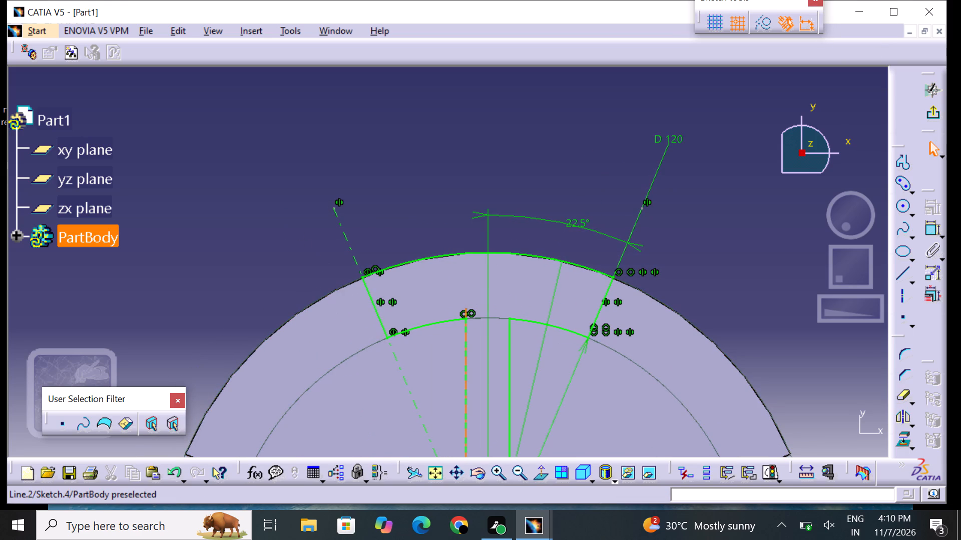
left_click(899, 395)
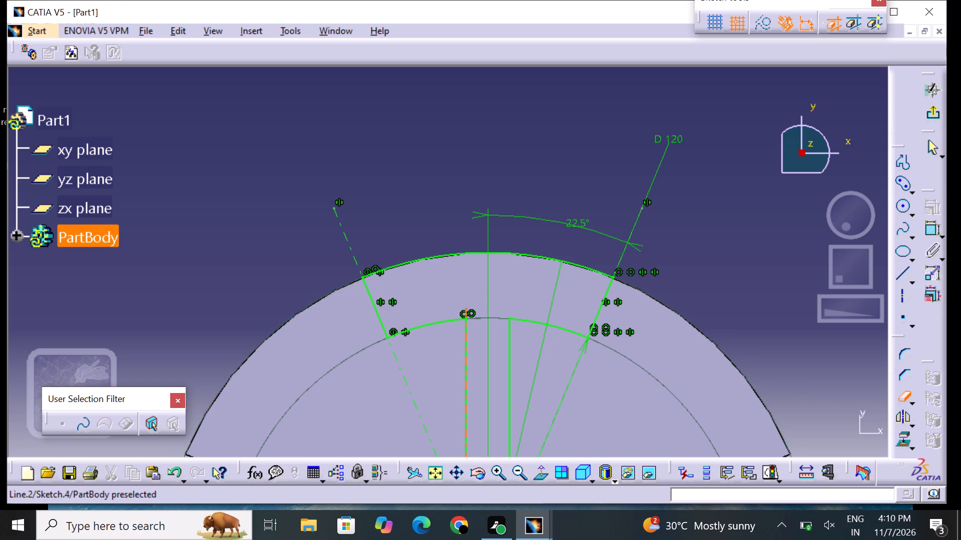
left_click(464, 313)
Inspect the trimmed profile around its lower and upper ends for leftover segments and closed corners.
middle_click_drag(704, 375, 666, 161)
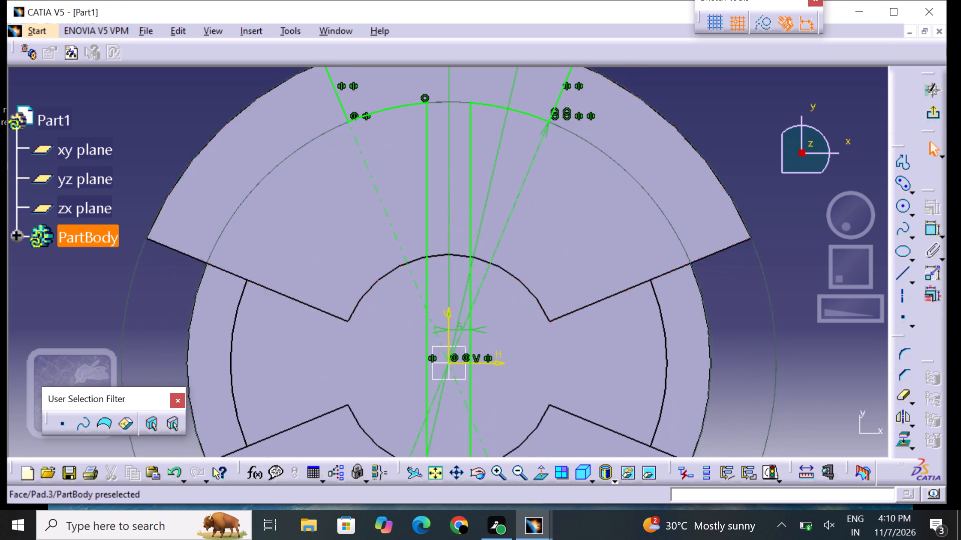
middle_click_drag(565, 351, 643, 241)
middle_click_drag(542, 355, 517, 202)
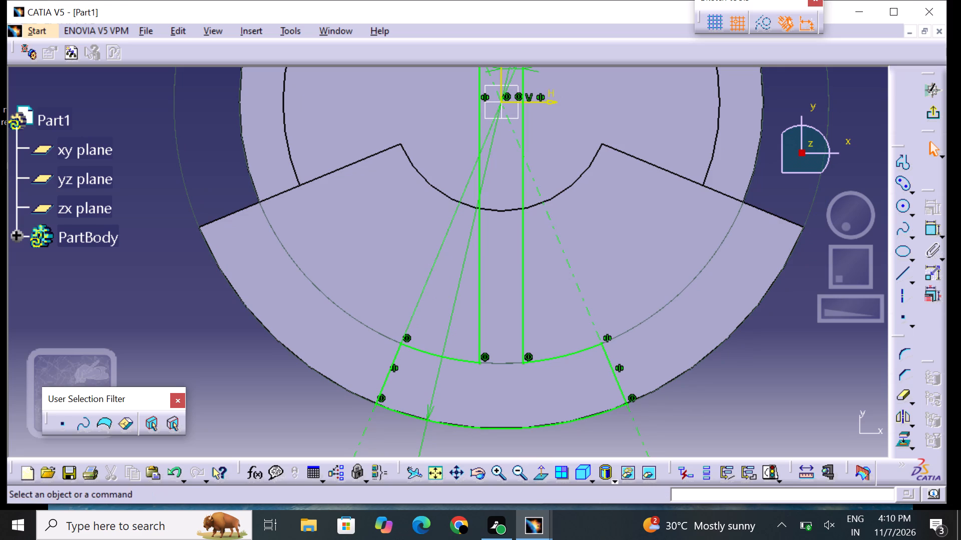
left_click(514, 470)
left_click(514, 470)
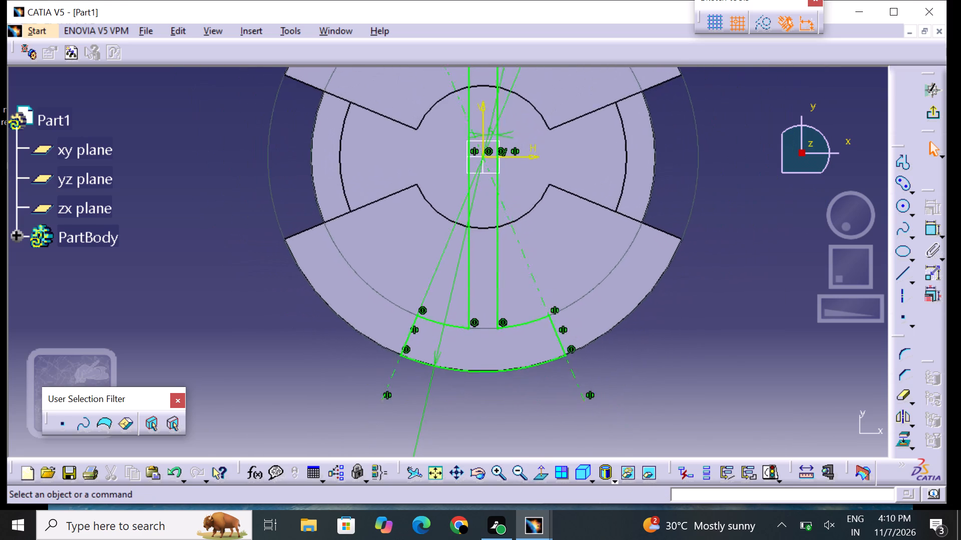
middle_click_drag(545, 173, 559, 298)
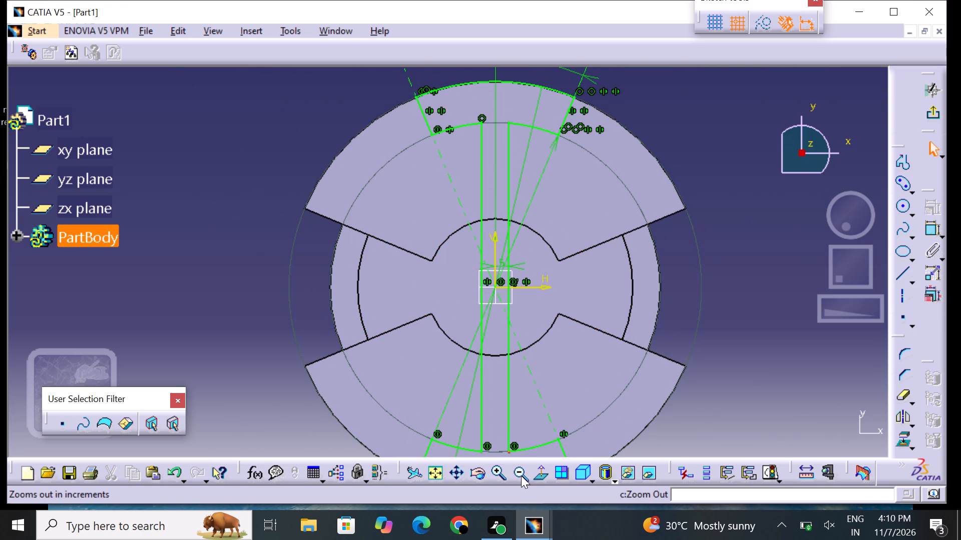
left_click(521, 475)
middle_click_drag(520, 391, 533, 314)
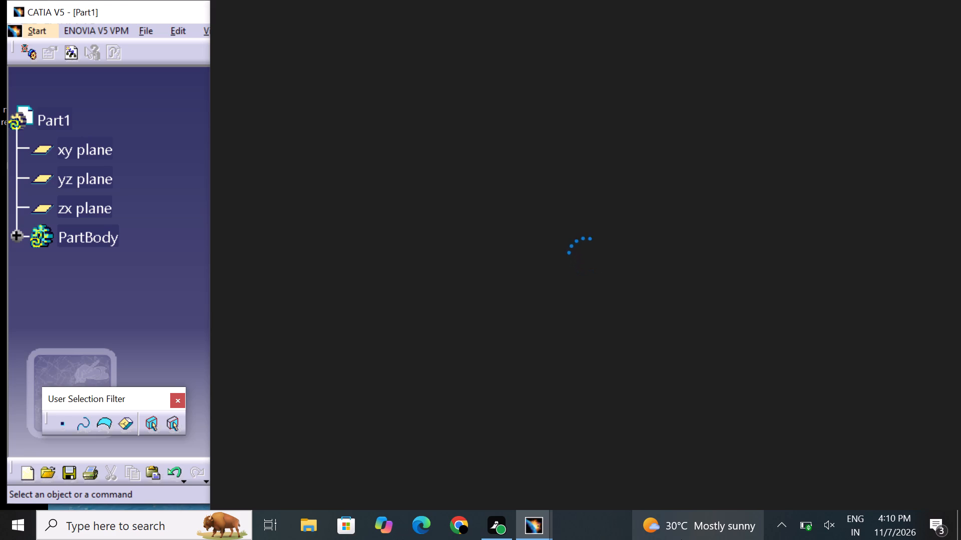
left_click(162, 198)
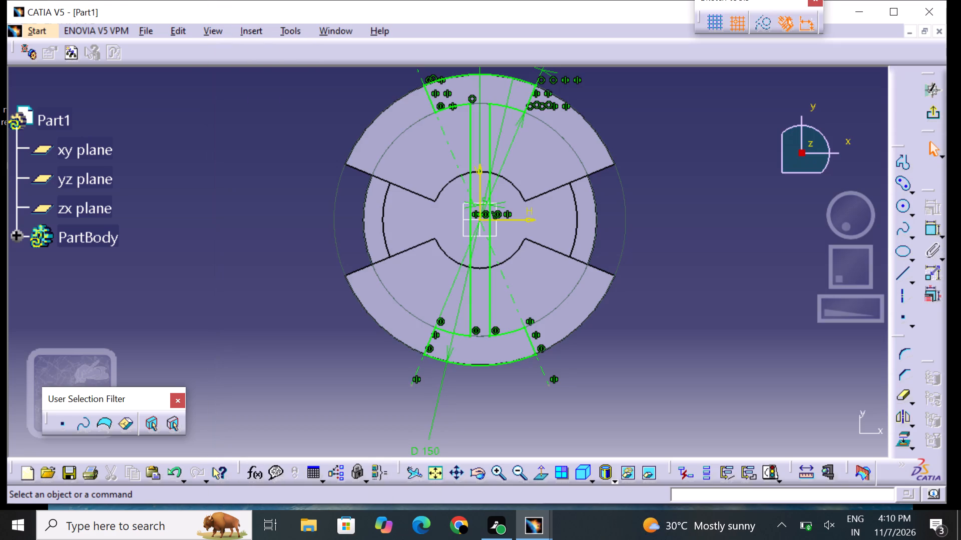
middle_click_drag(665, 182, 679, 218)
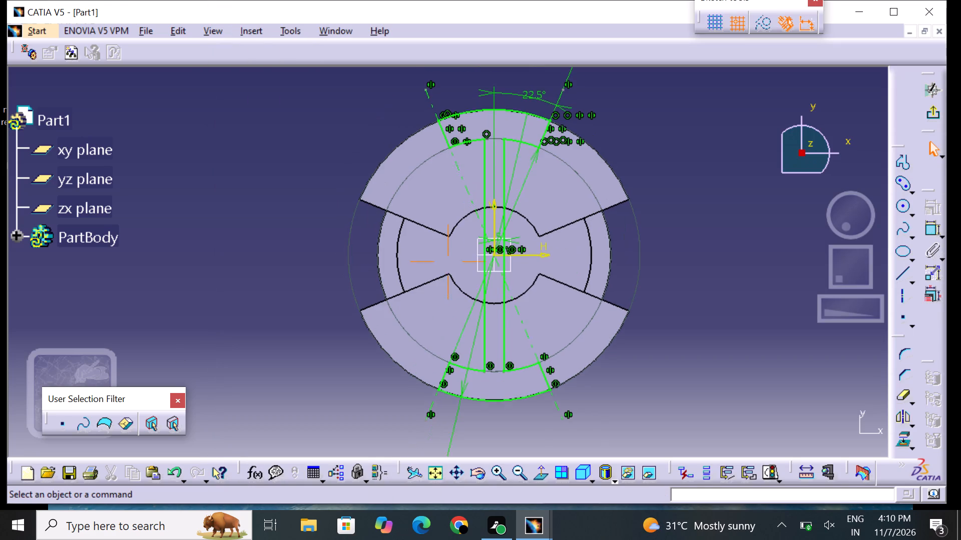
middle_click_drag(679, 218, 679, 218)
Exit the sketch and return to the 3D part.
left_click(934, 110)
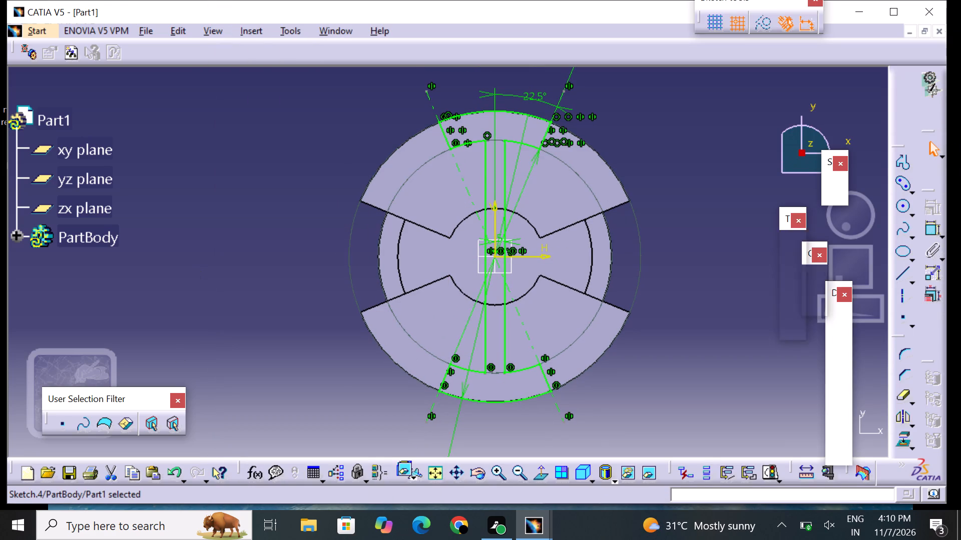
middle_click_drag(656, 277, 656, 277)
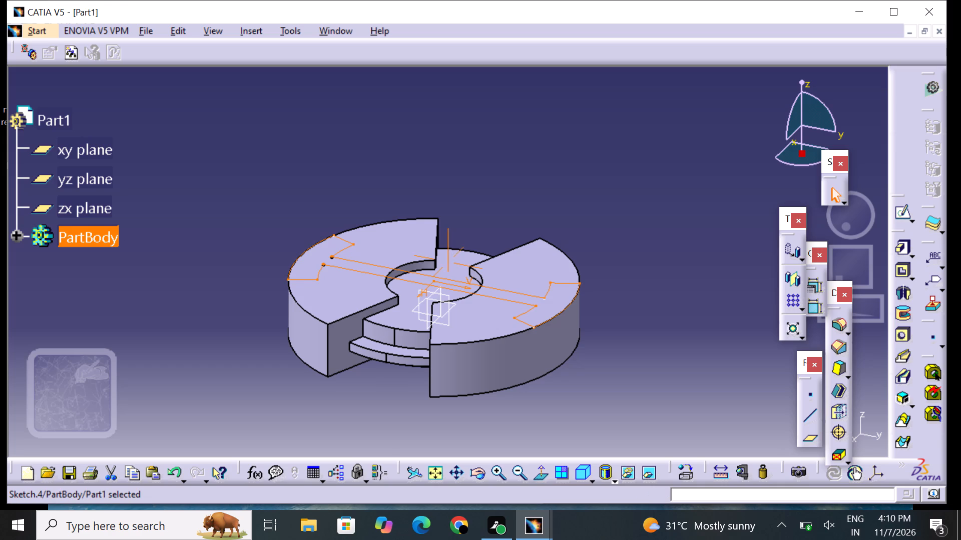
middle_click_drag(656, 277, 653, 261)
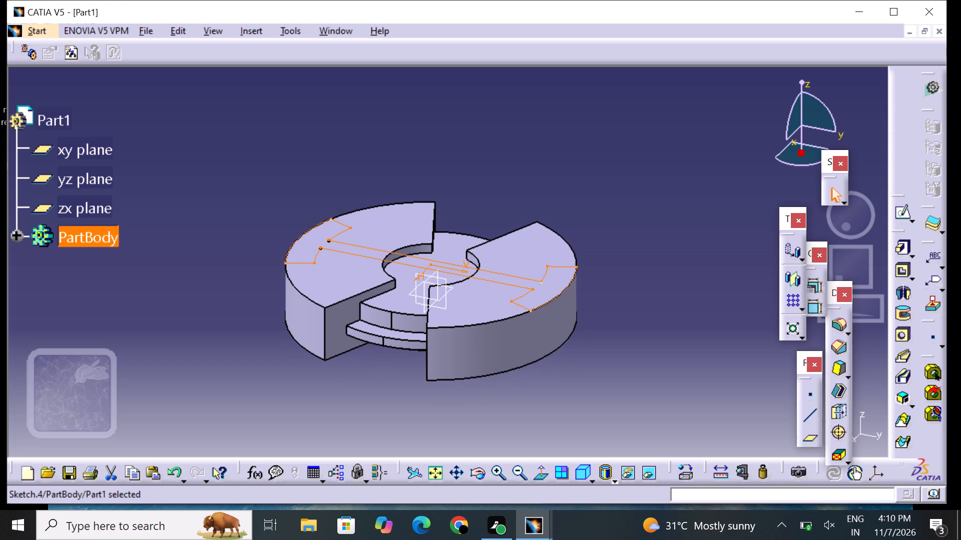
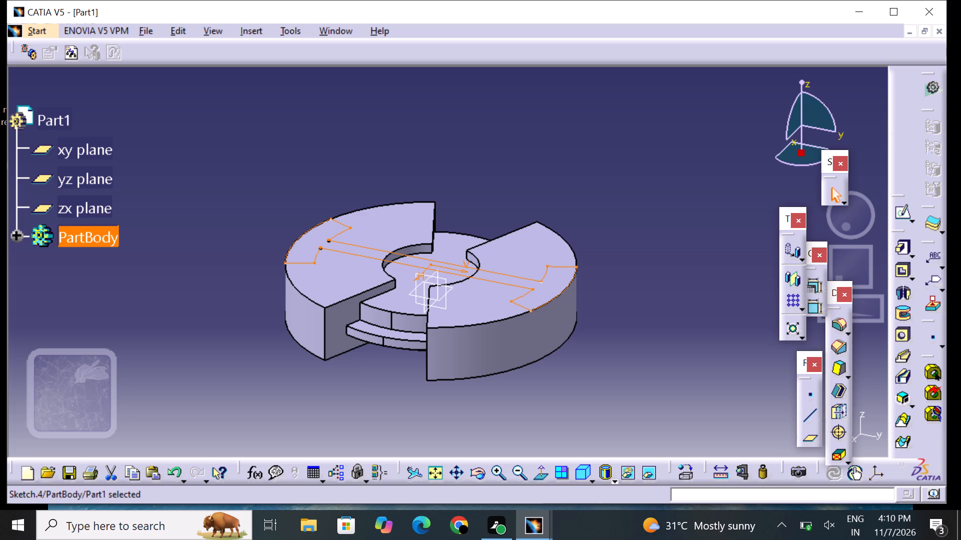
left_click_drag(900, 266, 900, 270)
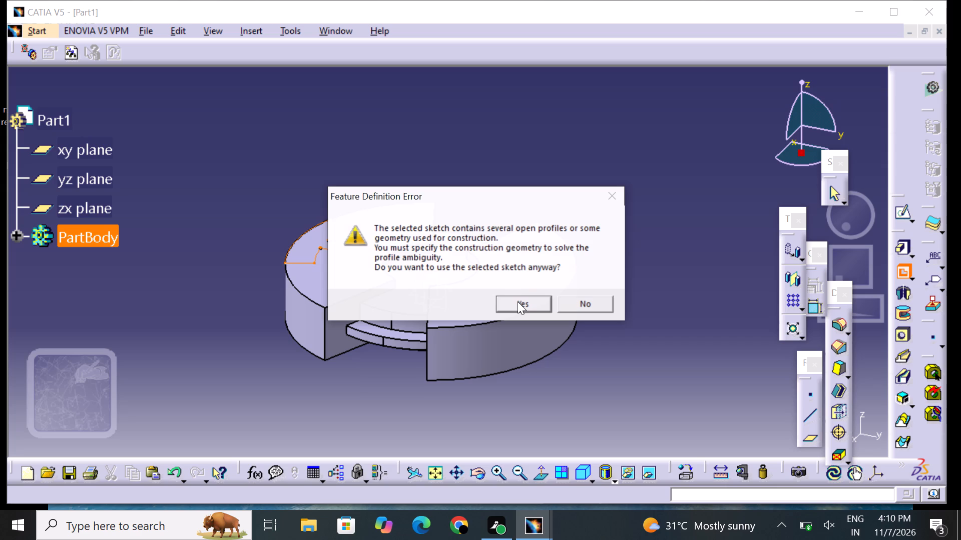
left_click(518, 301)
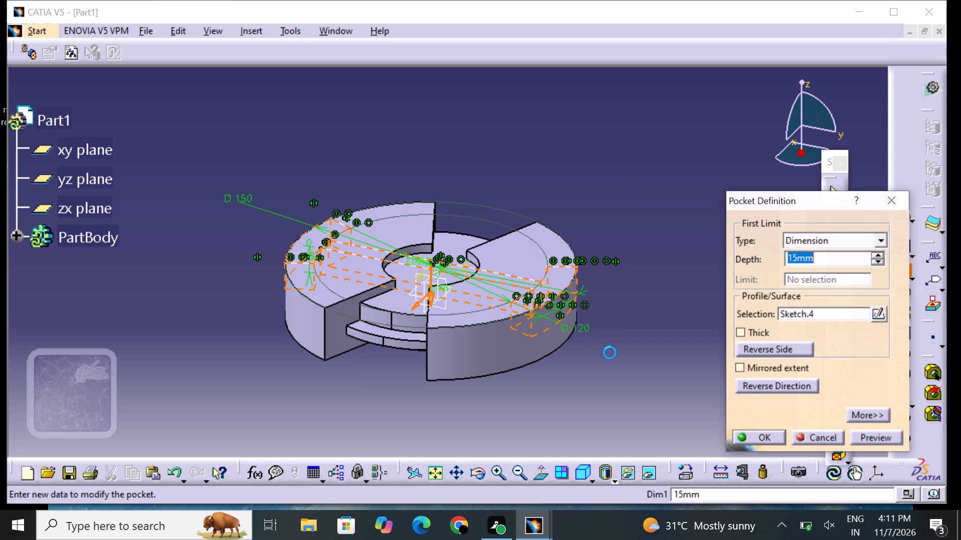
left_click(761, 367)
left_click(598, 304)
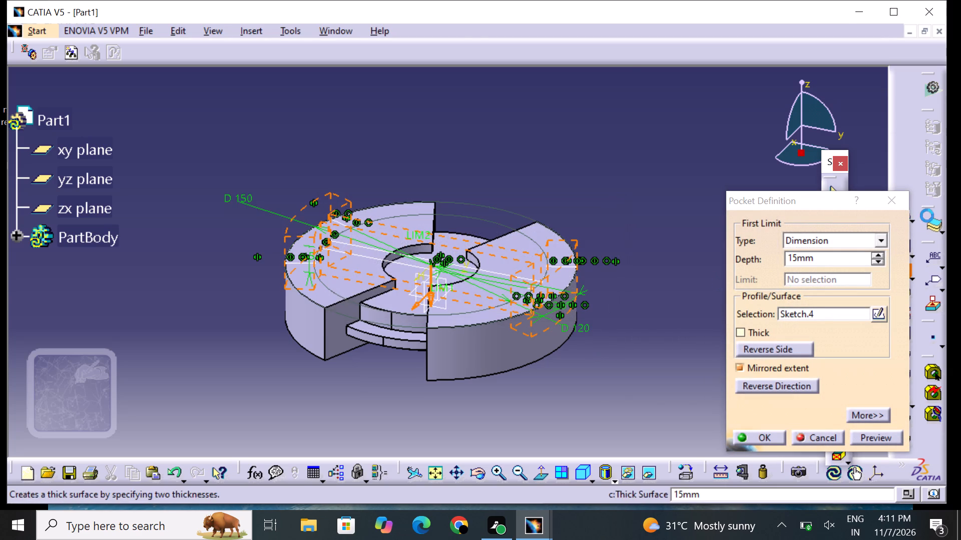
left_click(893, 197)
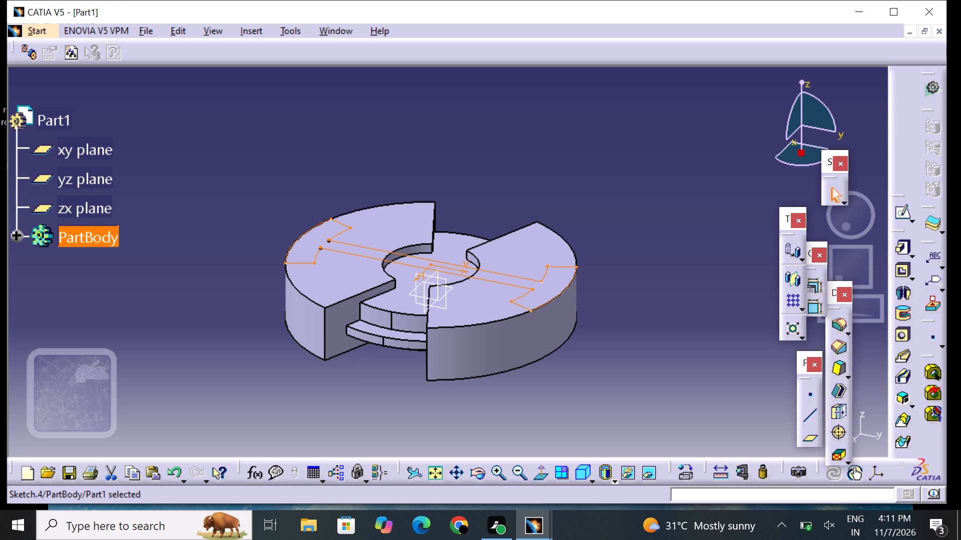
Reopen the strip profile sketch and delete the coincidence constraints at the lower ends of both vertical lines.
left_click(903, 212)
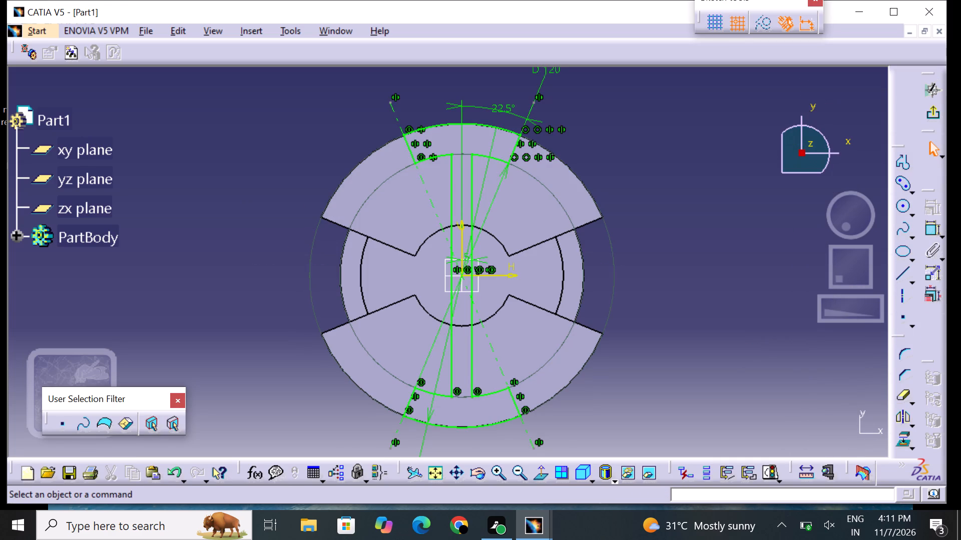
scroll(646, 341, "up", 1)
middle_click_drag(646, 340, 658, 311)
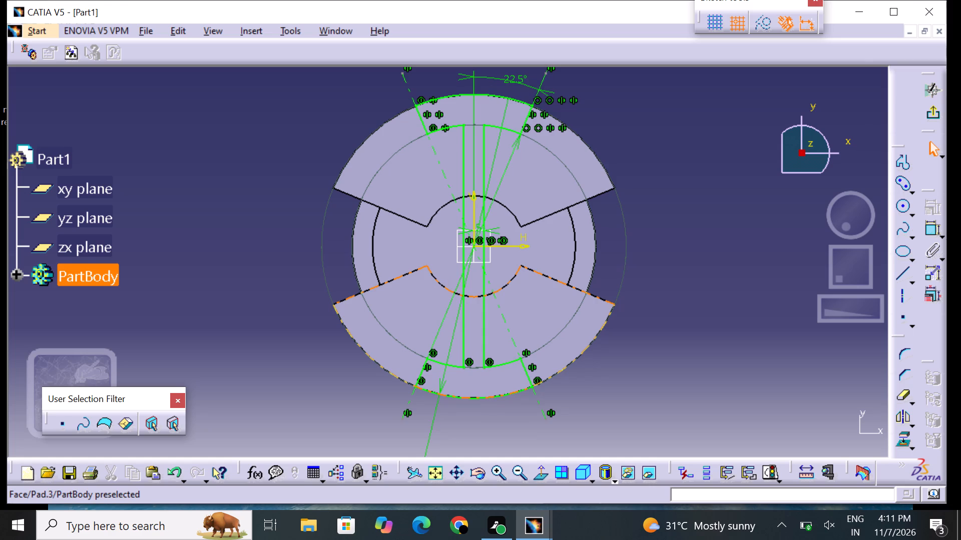
left_click(476, 366)
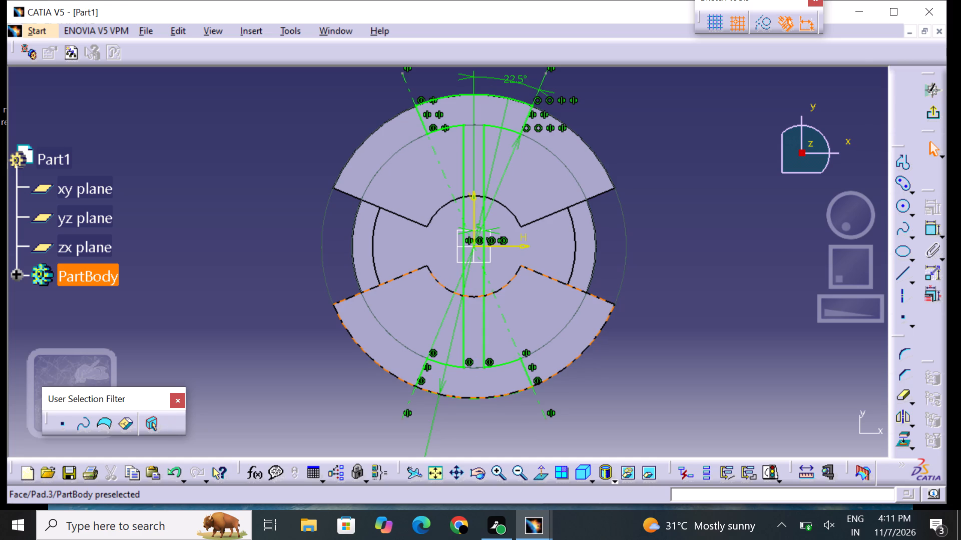
left_click(470, 363)
right_click(469, 363)
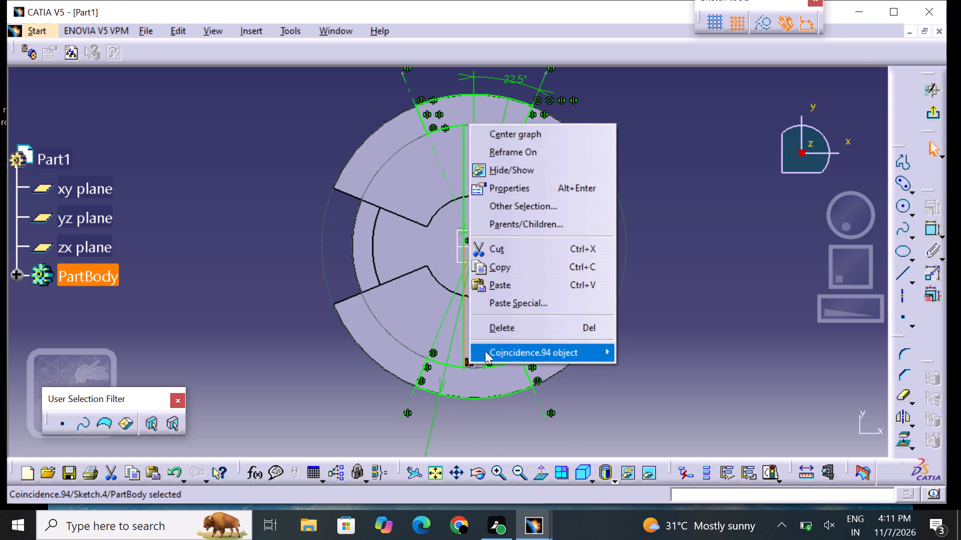
left_click(495, 327)
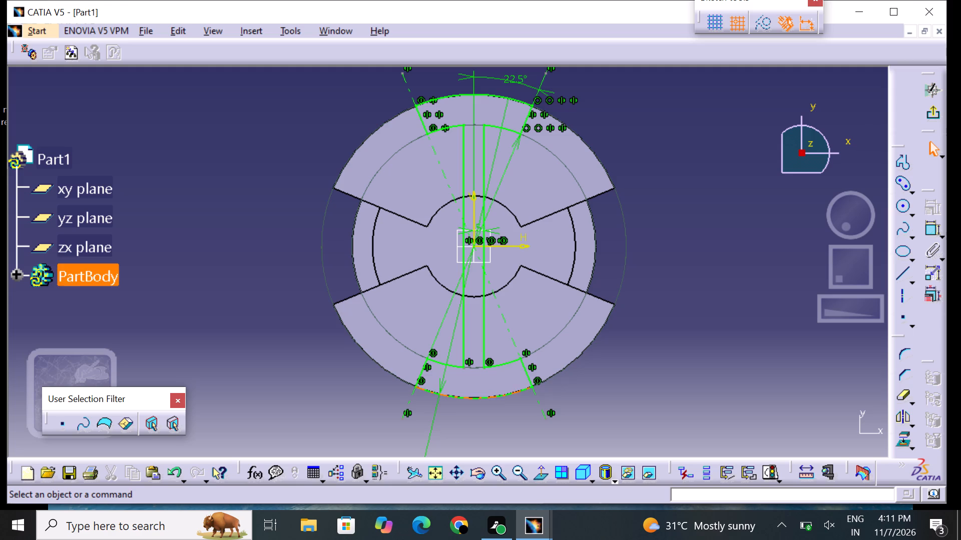
left_click(490, 360)
right_click(490, 359)
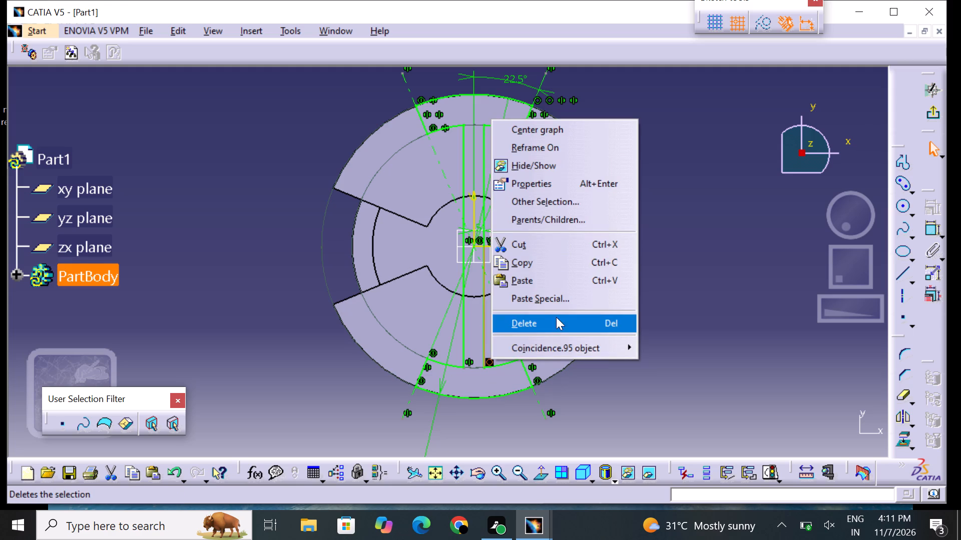
left_click(559, 320)
Delete the symmetry constraint between the lower ends of the two vertical lines, and exit the sketch.
left_click(653, 341)
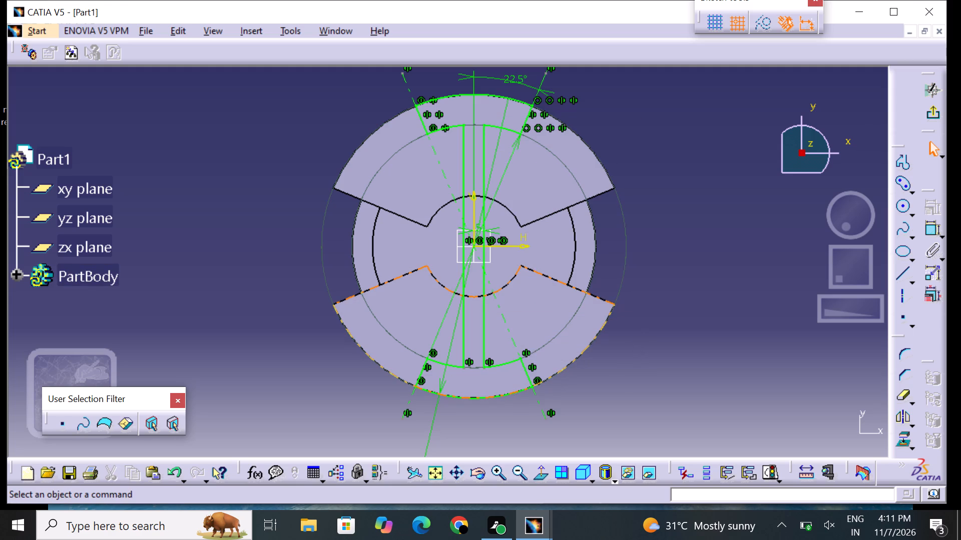
left_click(471, 362)
right_click(471, 362)
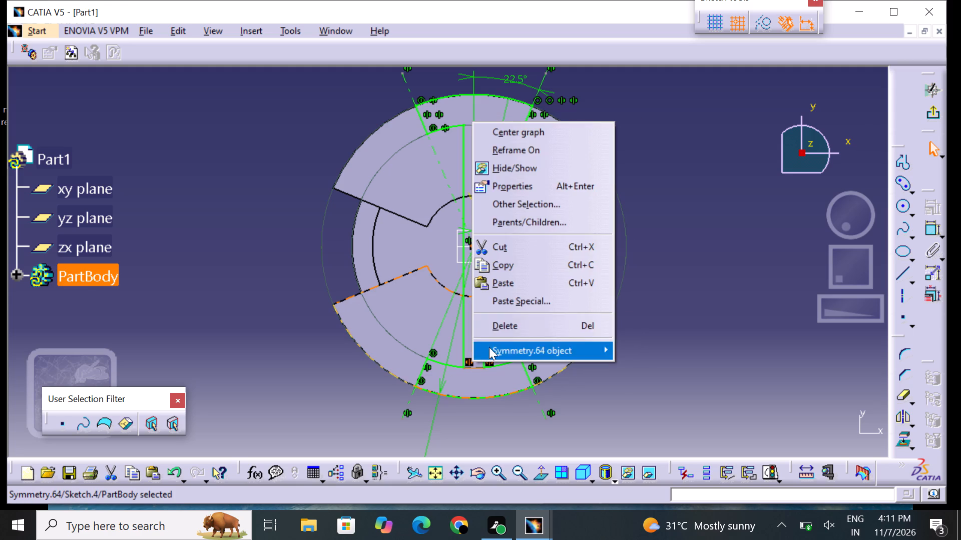
left_click(501, 322)
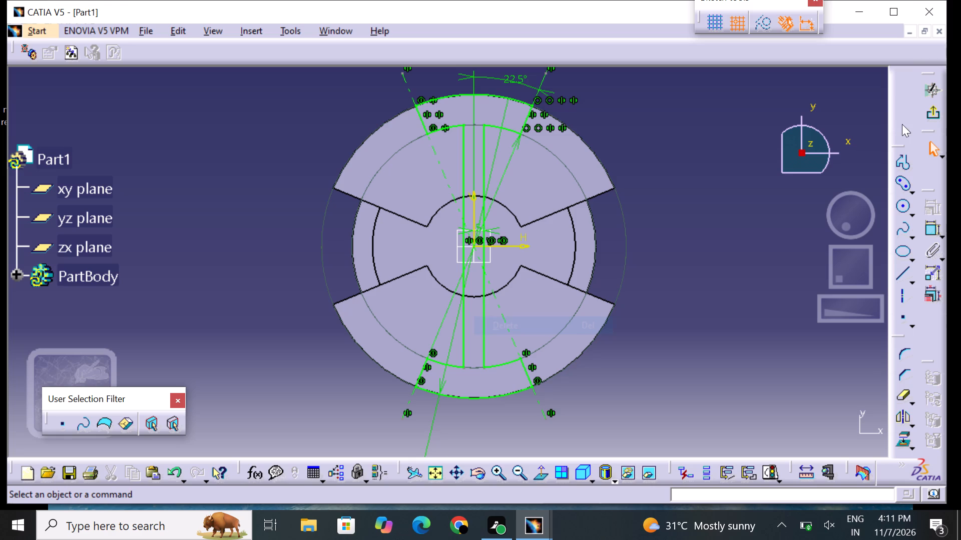
left_click(934, 111)
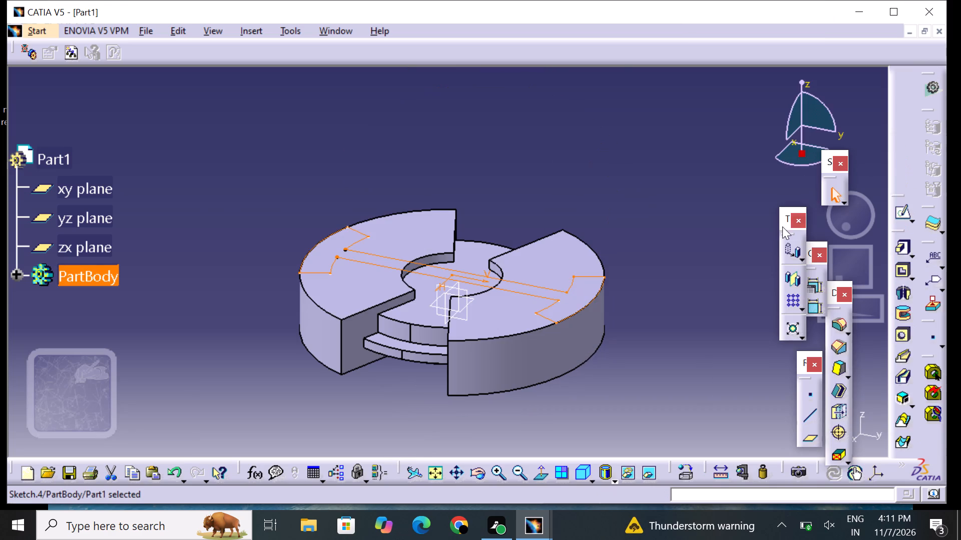
Reopen the sketch to examine where the vertical lines meet the upper 120 mm arc, and return to the part.
left_click(900, 210)
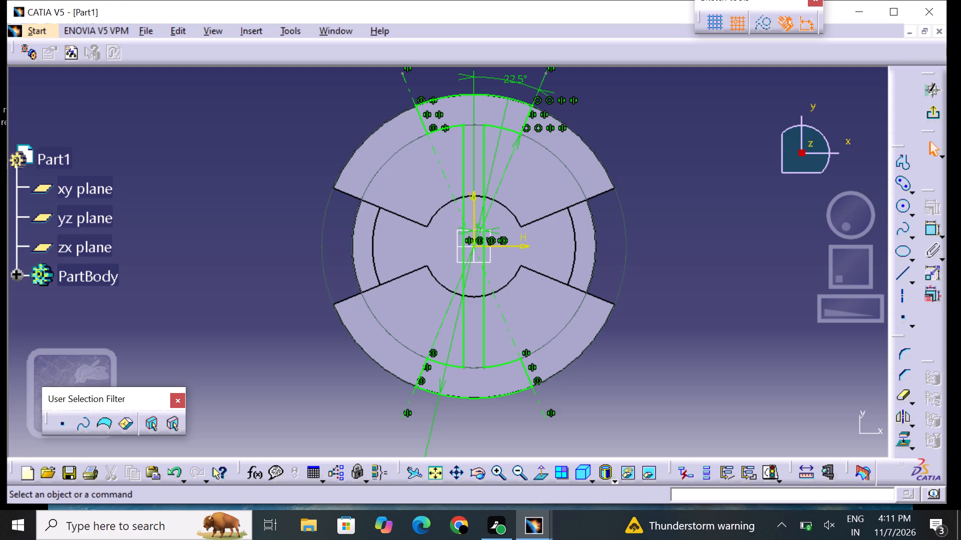
left_click(469, 123)
left_click(647, 194)
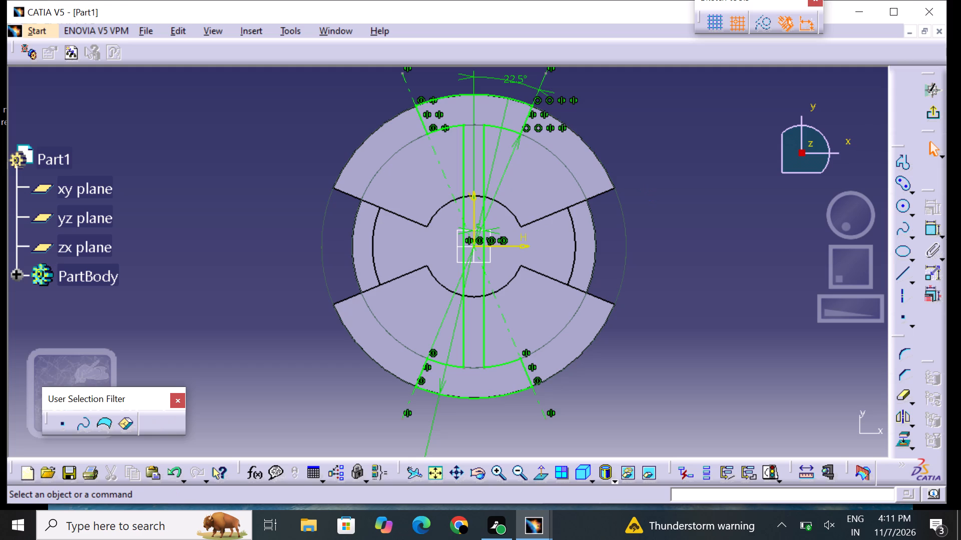
left_click(474, 124)
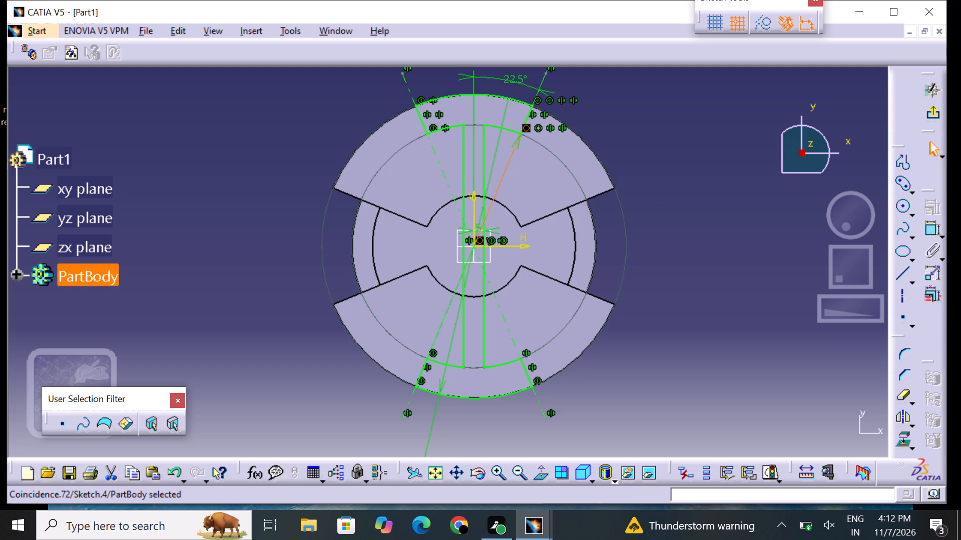
left_click(659, 203)
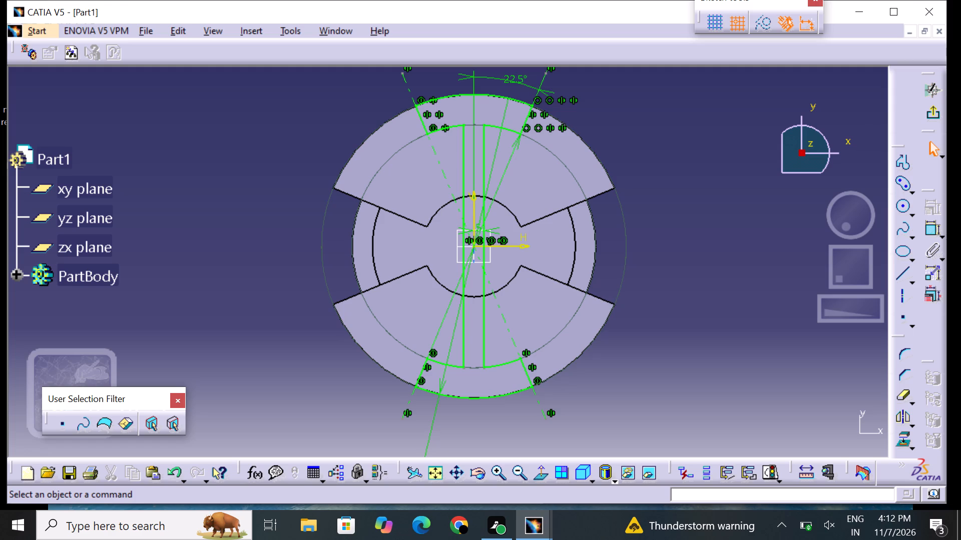
left_click(936, 116)
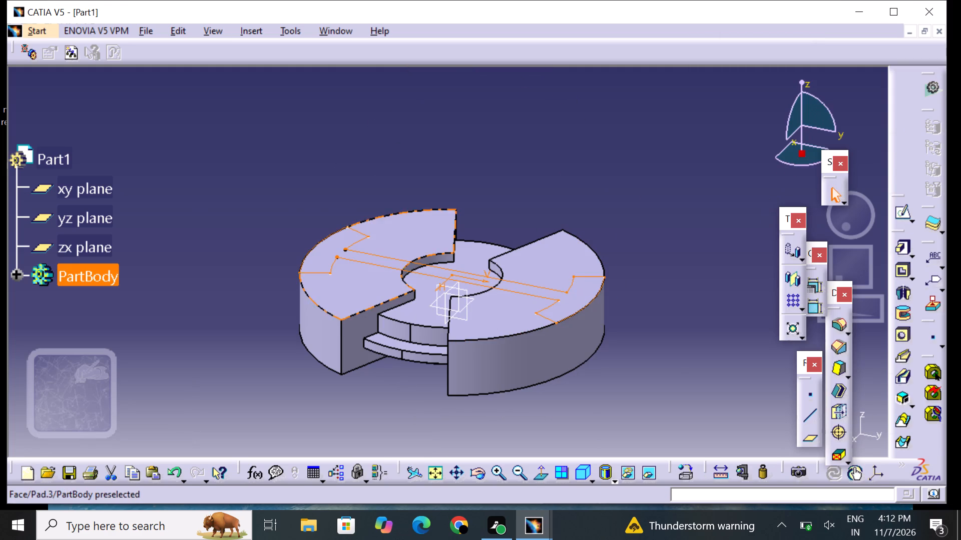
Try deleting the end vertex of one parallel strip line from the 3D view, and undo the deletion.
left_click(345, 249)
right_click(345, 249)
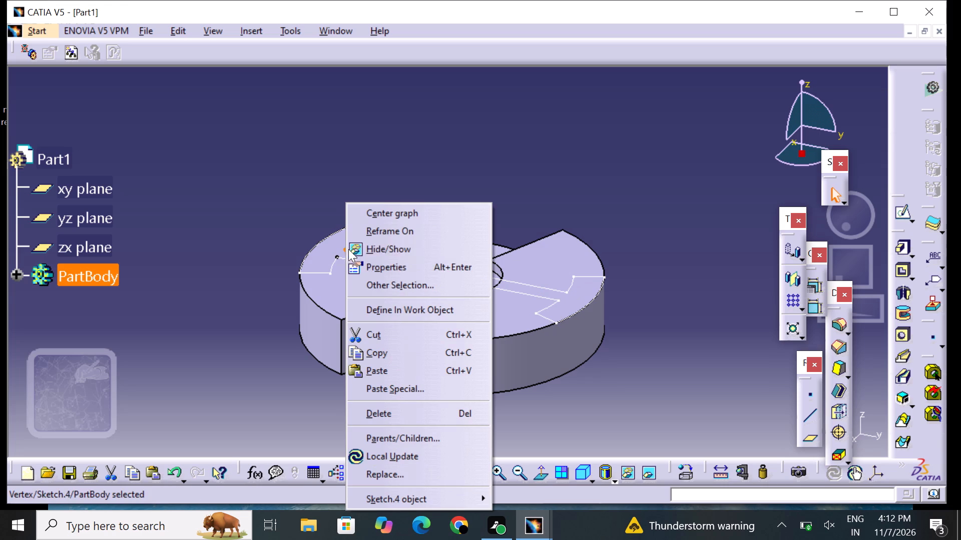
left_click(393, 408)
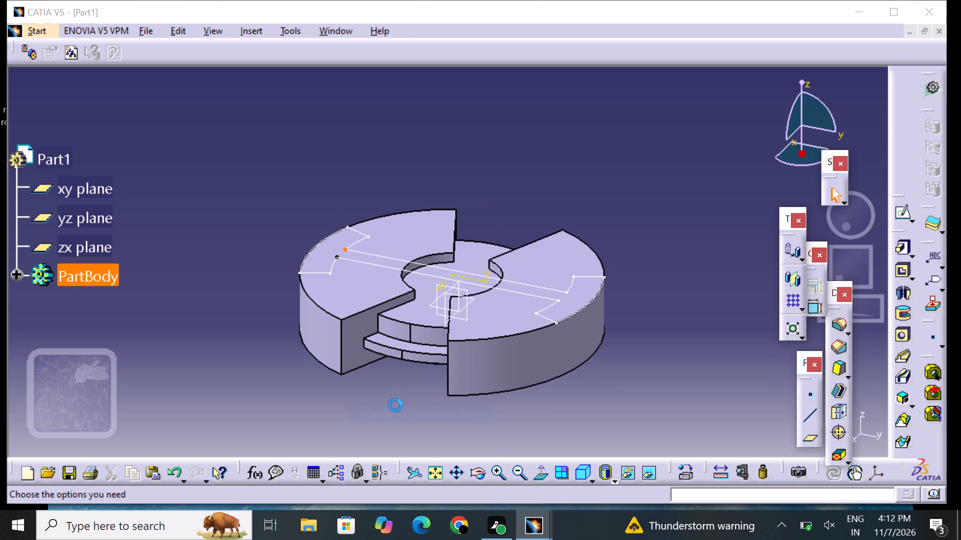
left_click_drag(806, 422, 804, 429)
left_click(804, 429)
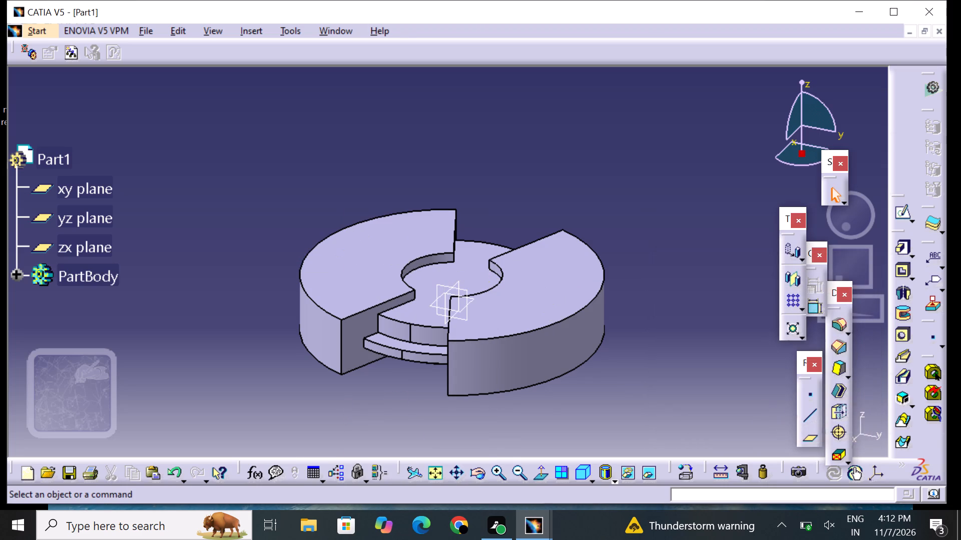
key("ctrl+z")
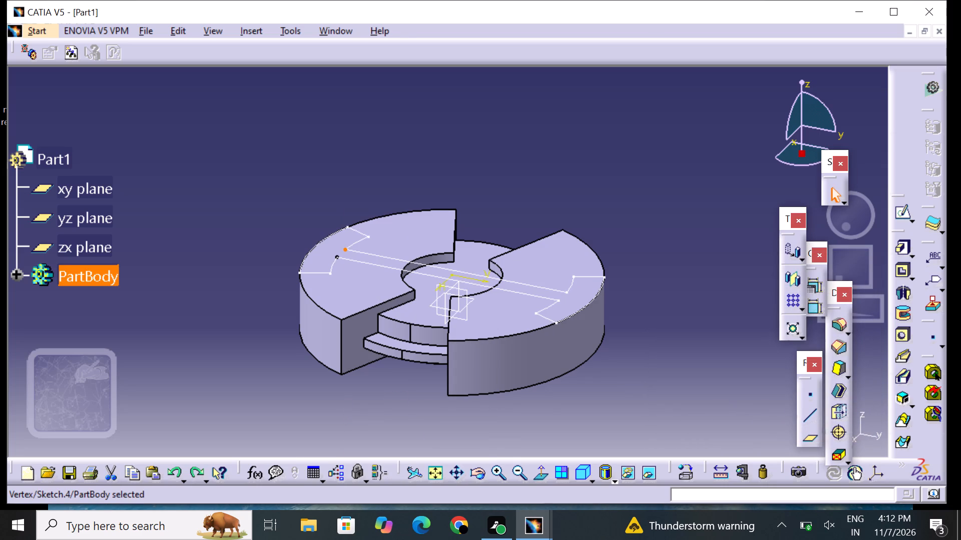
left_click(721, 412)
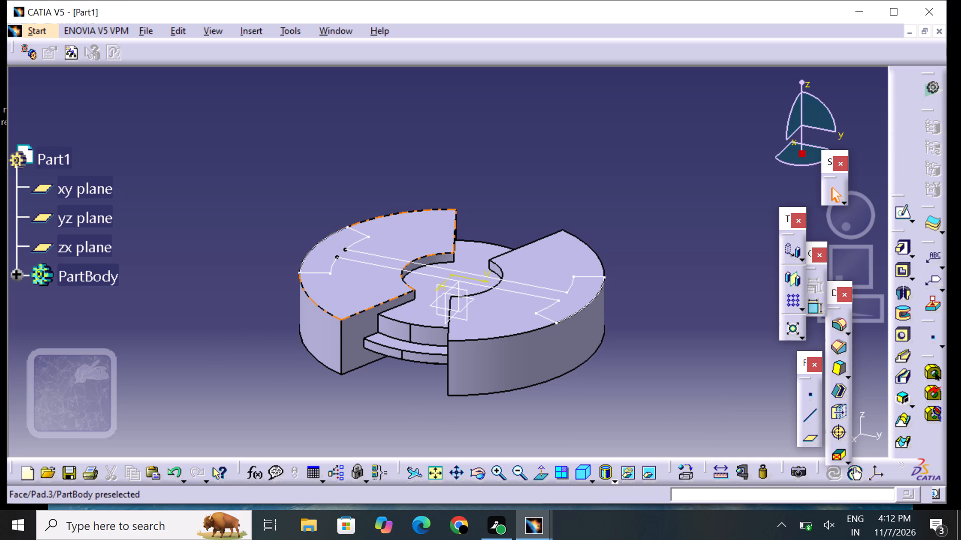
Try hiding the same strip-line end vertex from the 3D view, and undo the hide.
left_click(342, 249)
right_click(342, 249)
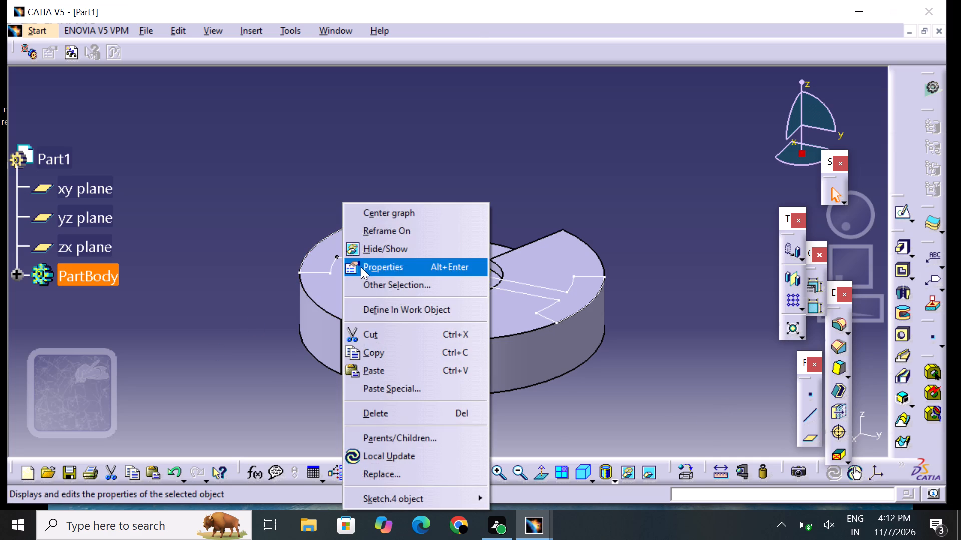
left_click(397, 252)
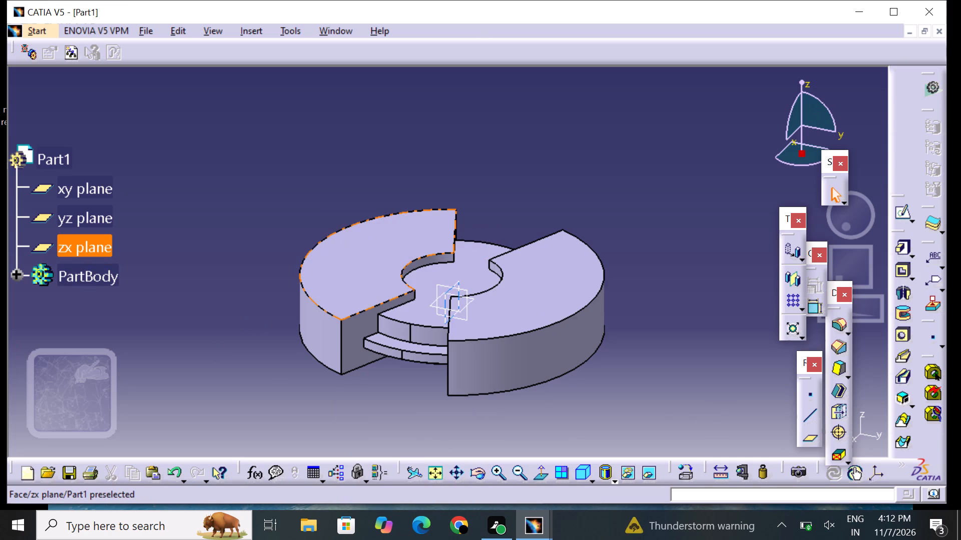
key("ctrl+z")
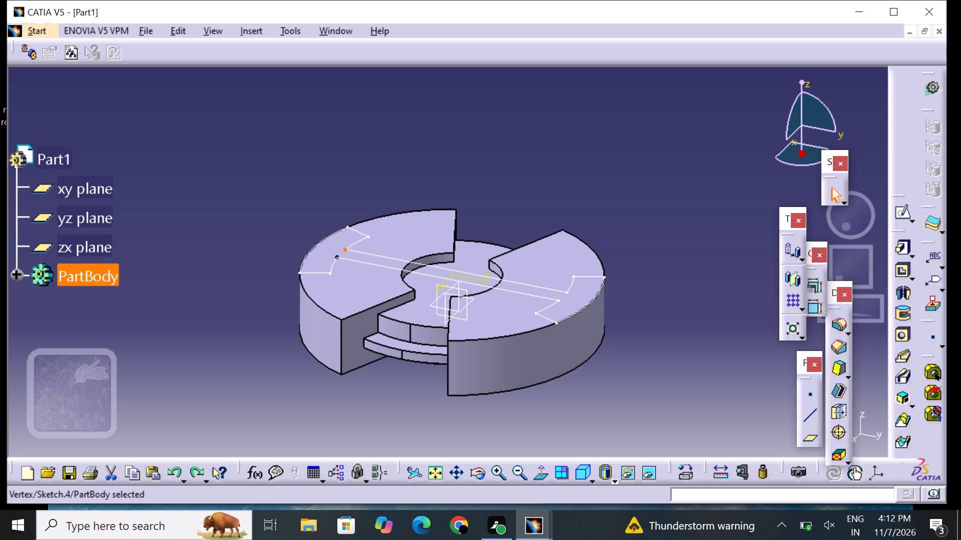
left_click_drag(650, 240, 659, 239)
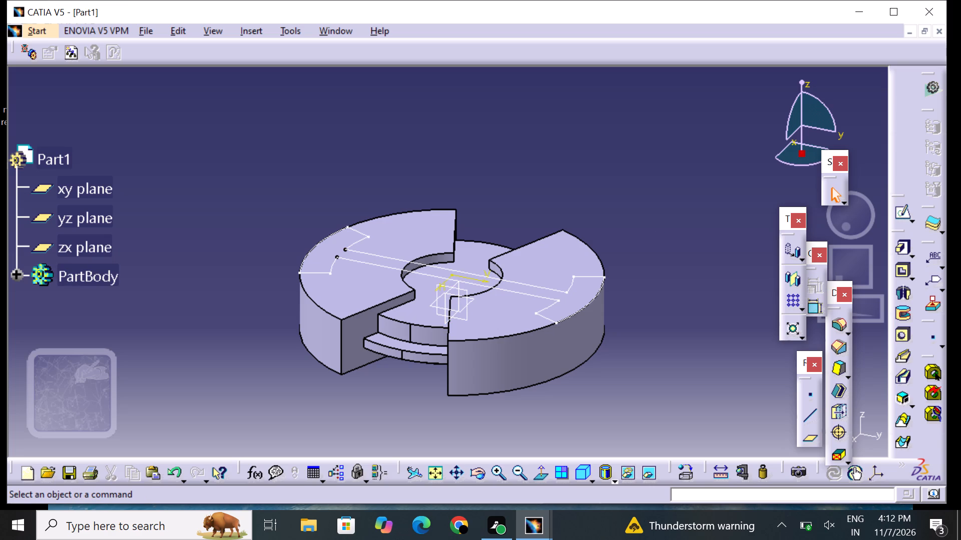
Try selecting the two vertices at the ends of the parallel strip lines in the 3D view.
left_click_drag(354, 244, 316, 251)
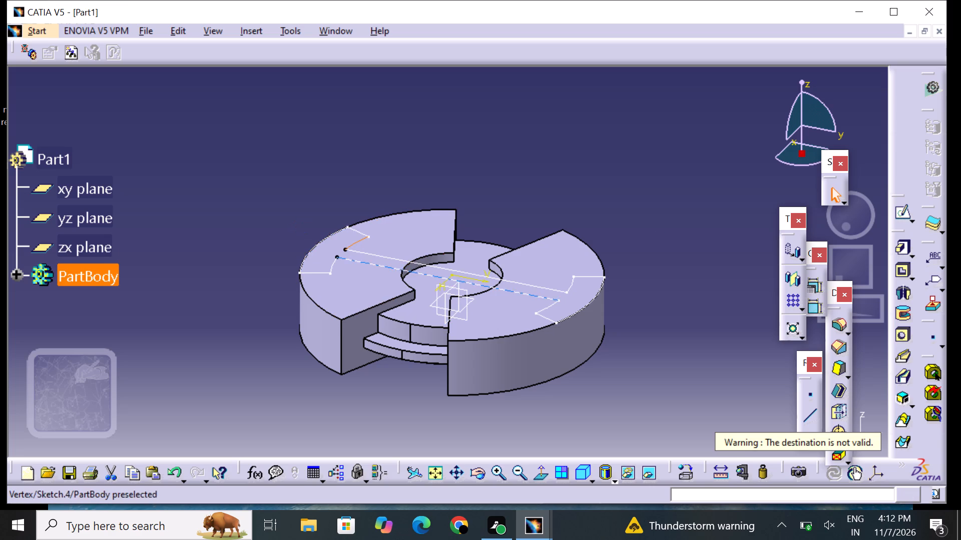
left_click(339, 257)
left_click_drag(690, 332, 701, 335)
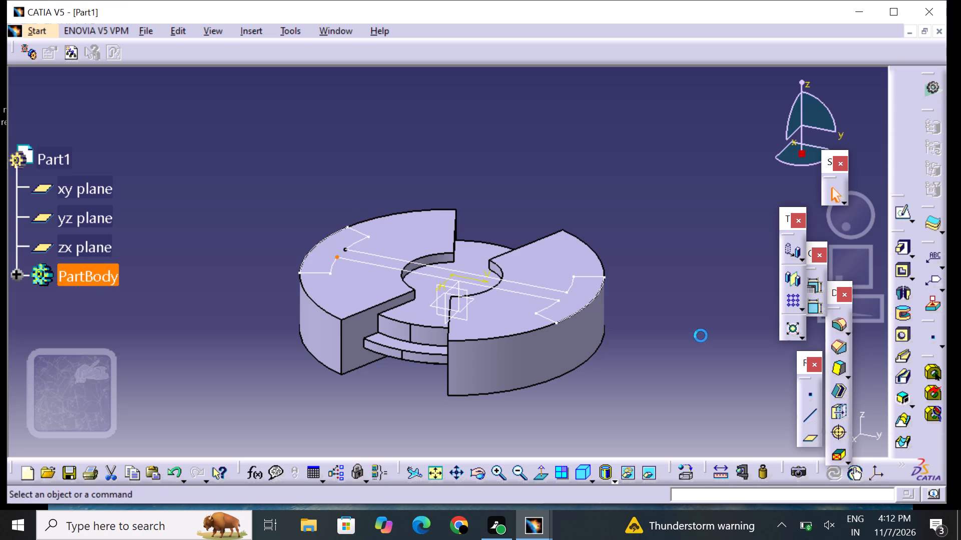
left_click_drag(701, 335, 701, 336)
Reopen the strip profile sketch and delete the right-hand vertical line beside the vertical axis.
left_click(904, 215)
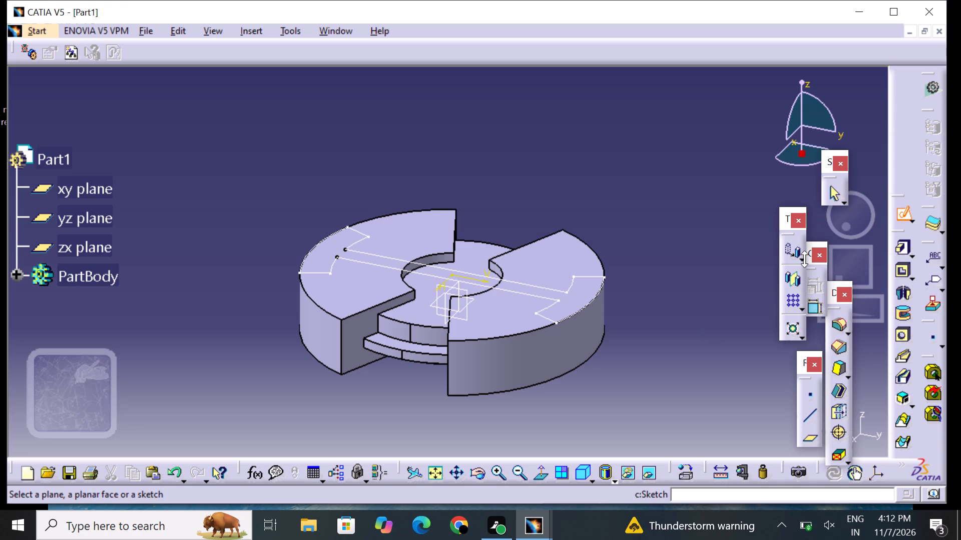
left_click_drag(526, 292, 537, 292)
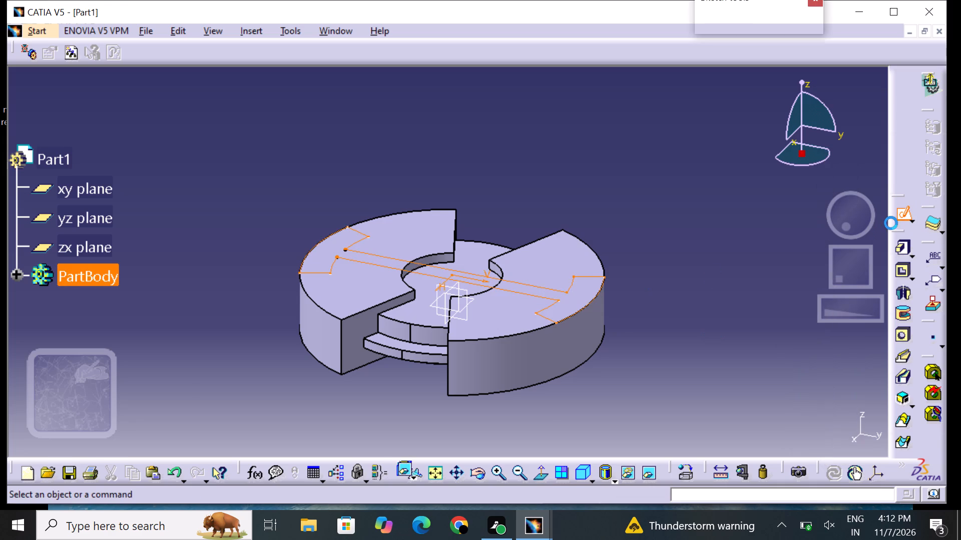
middle_click_drag(716, 322, 731, 316)
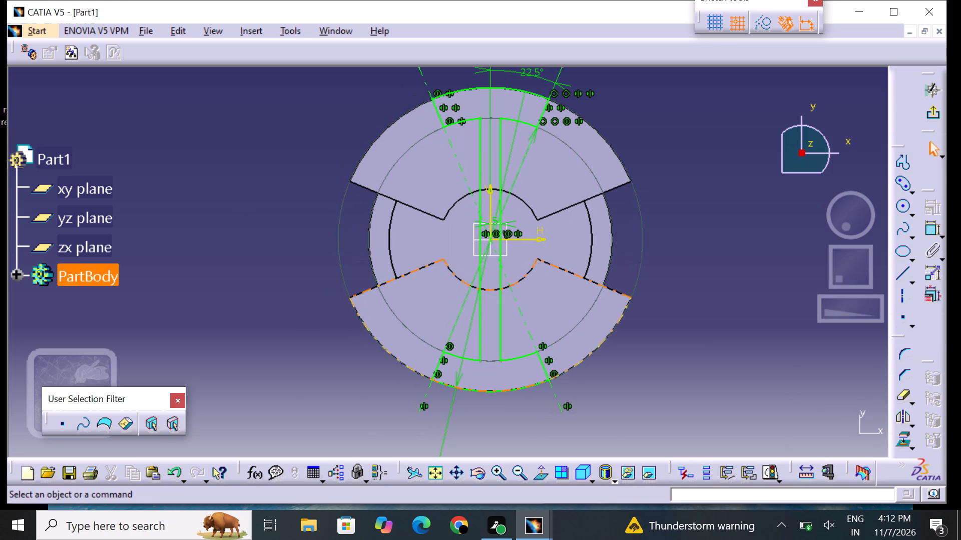
left_click(499, 334)
right_click(502, 331)
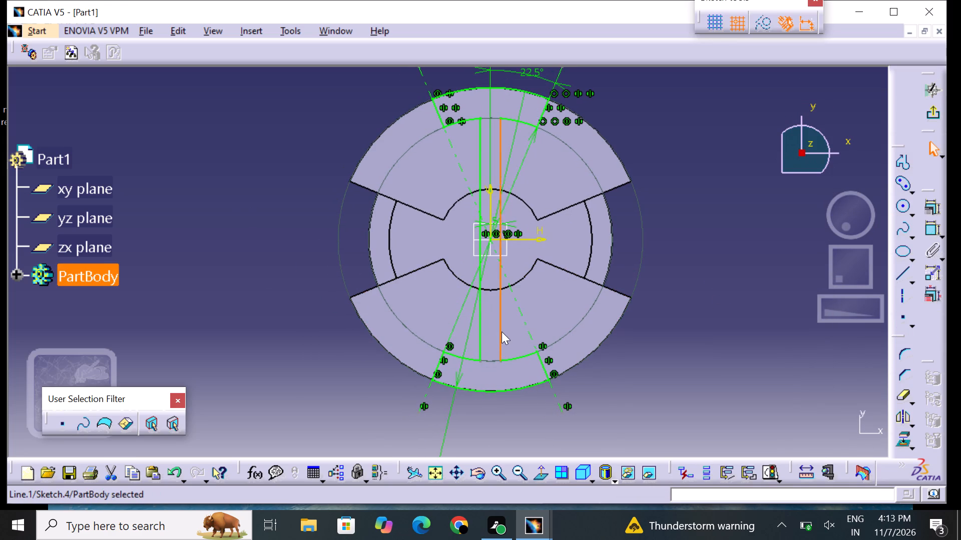
left_click(542, 297)
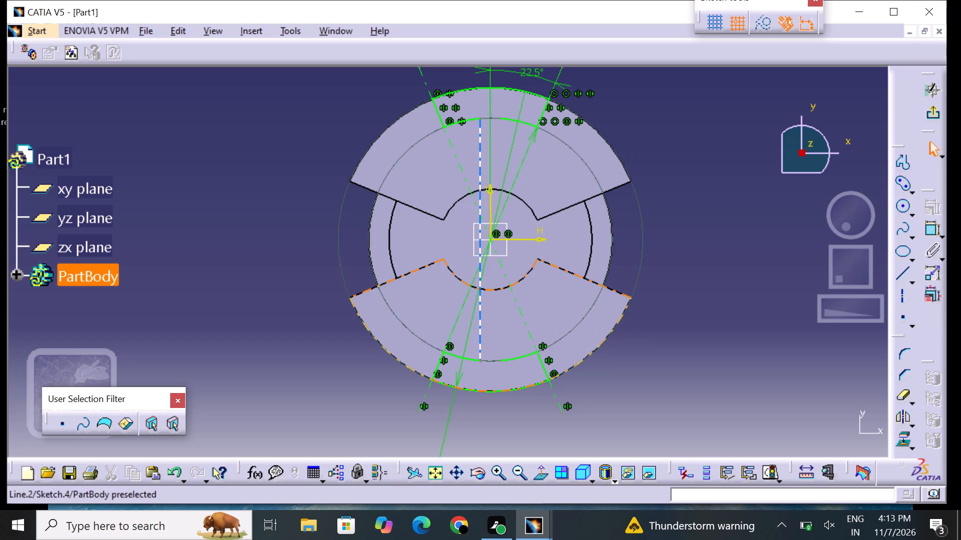
Delete the remaining vertical strip line on the negative-H side of the vertical axis.
left_click(479, 335)
right_click(483, 335)
left_click(535, 298)
left_click(732, 371)
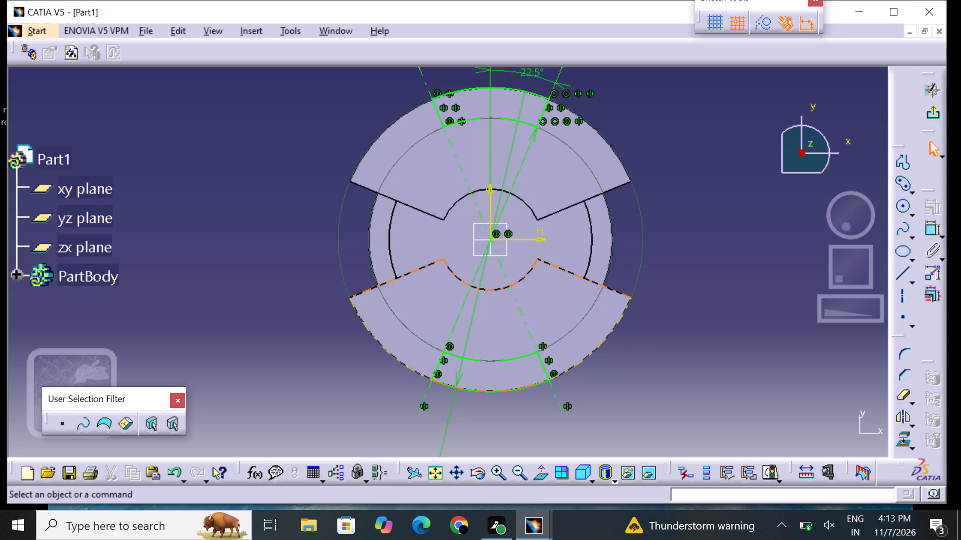
Redraw the two vertical strip lines between the upper and lower inner arcs, about 5 mm either side of the vertical axis.
left_click(901, 273)
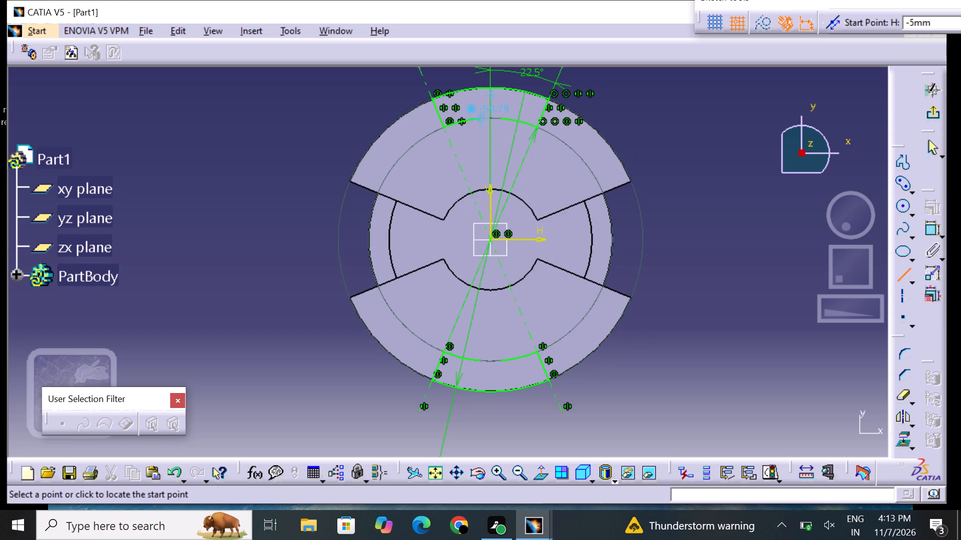
left_click(503, 119)
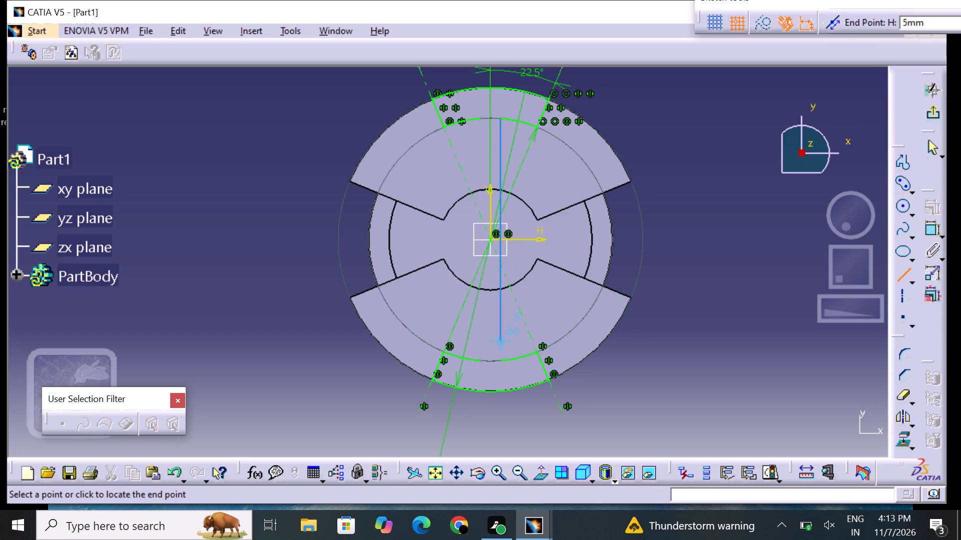
left_click(501, 358)
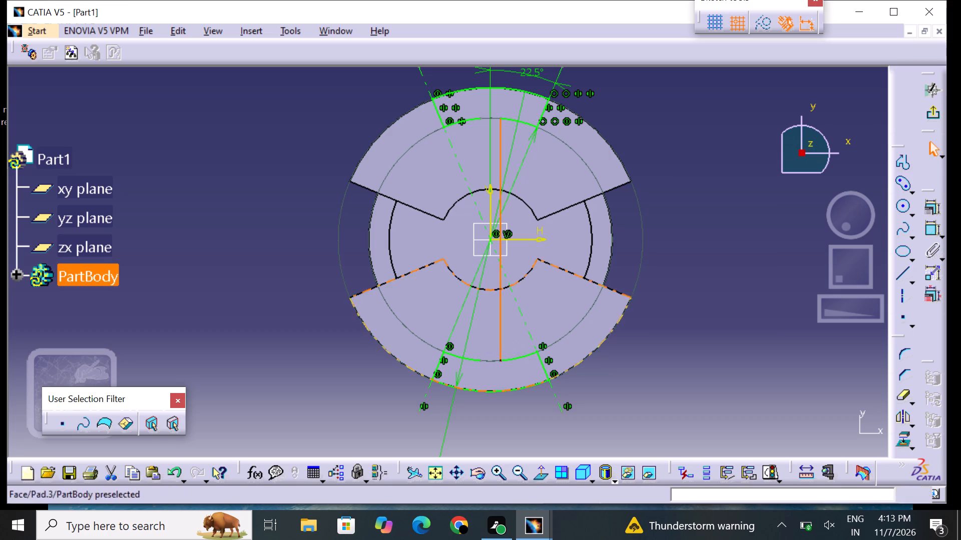
left_click(640, 377)
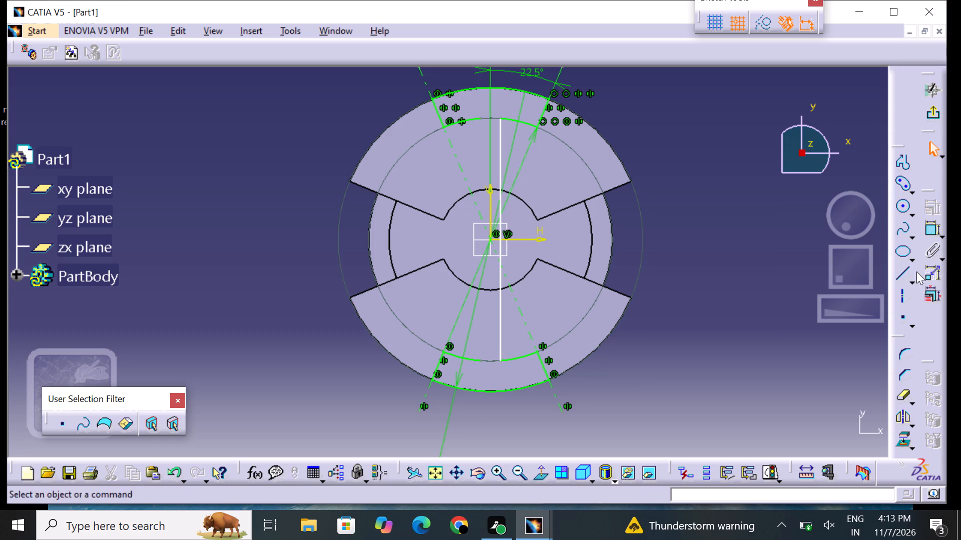
left_click(901, 266)
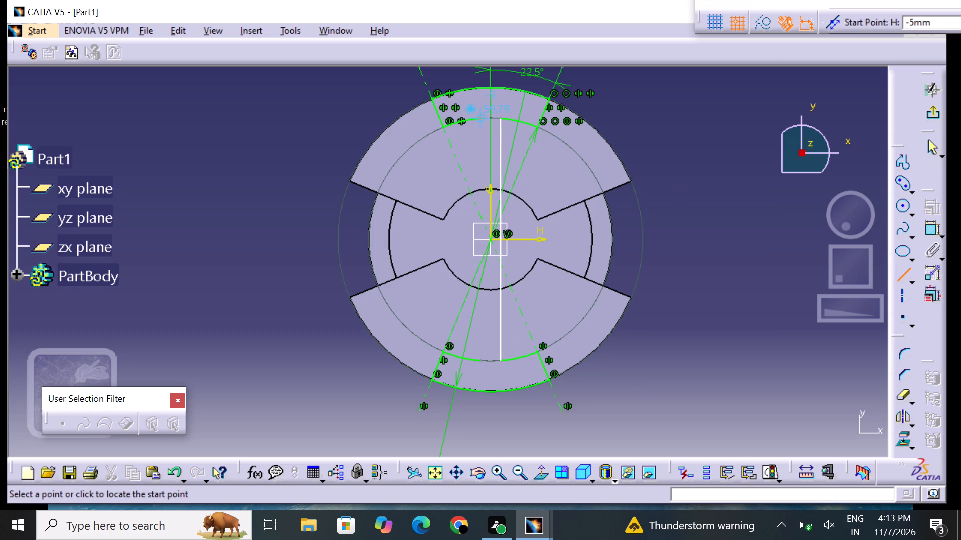
left_click(480, 117)
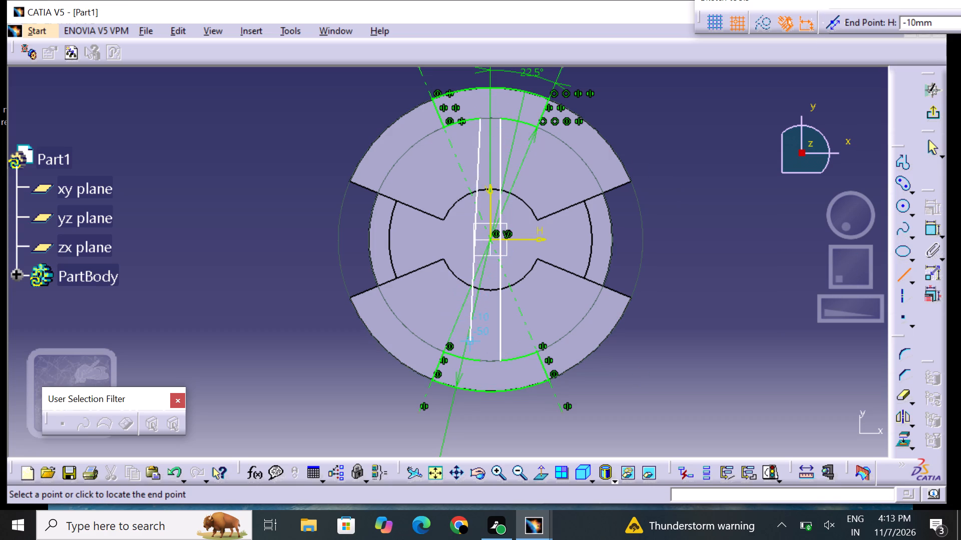
left_click(476, 358)
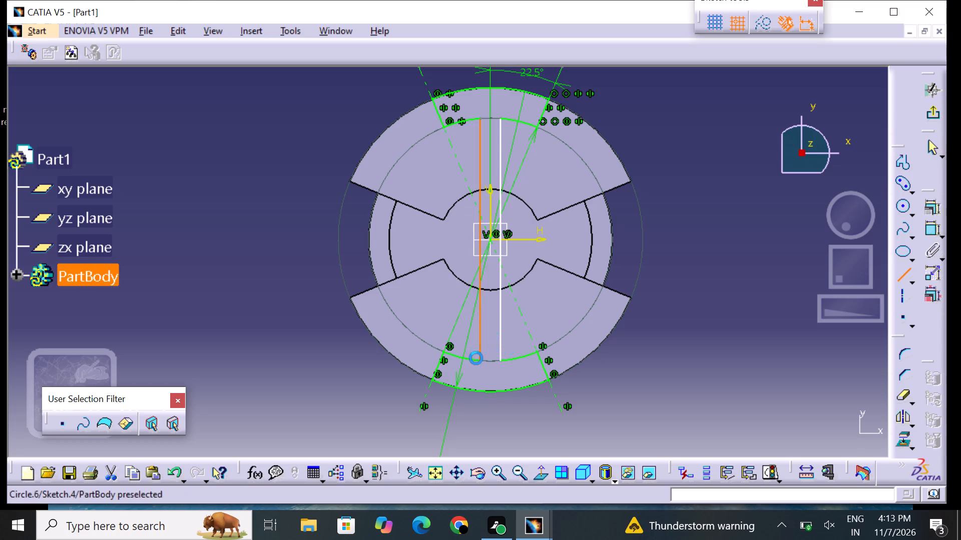
left_click(698, 394)
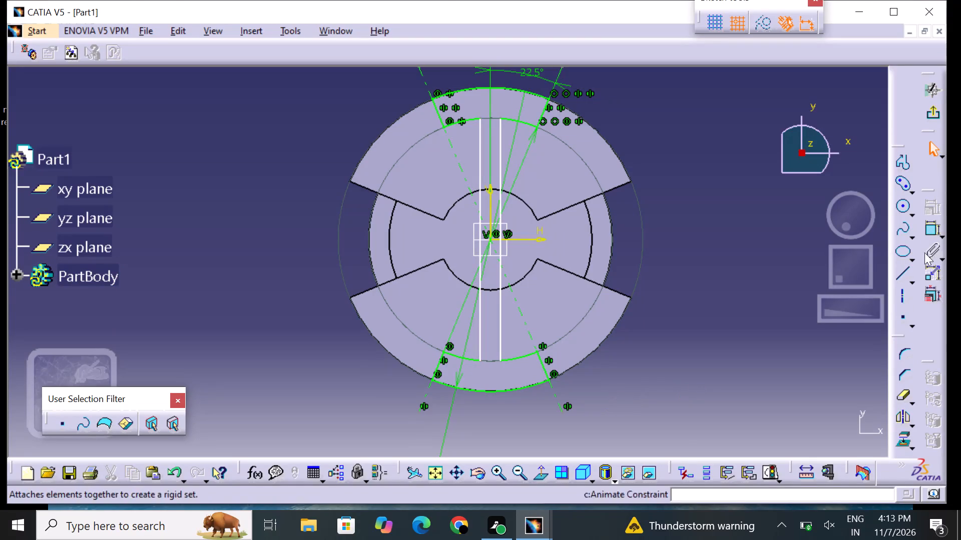
Dimension the distance from the vertical axis to the strip line on its positive-H side.
left_click(931, 231)
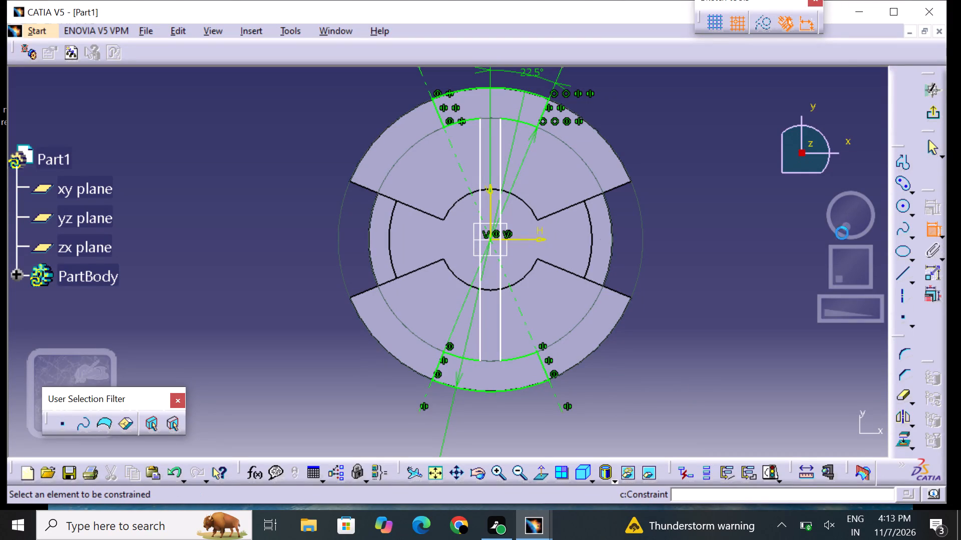
left_click(491, 216)
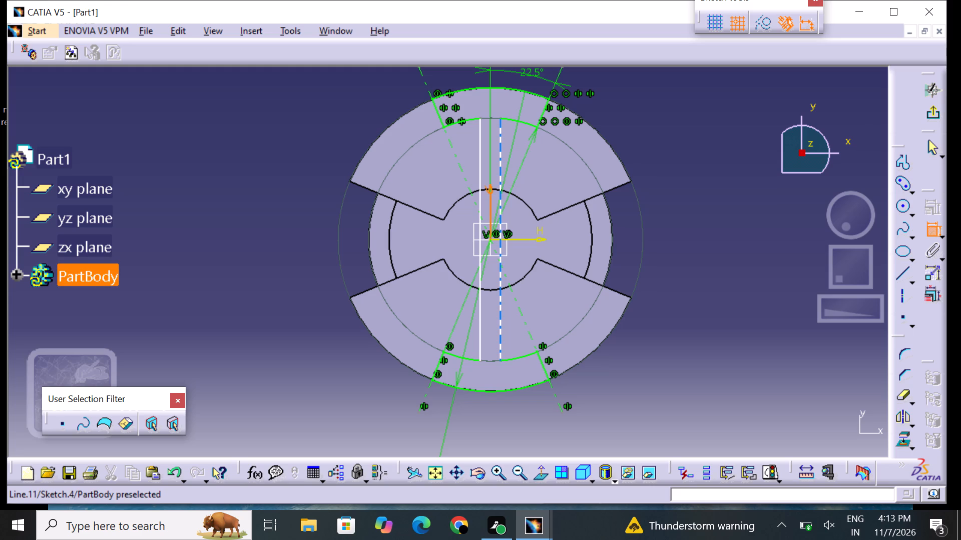
left_click(500, 202)
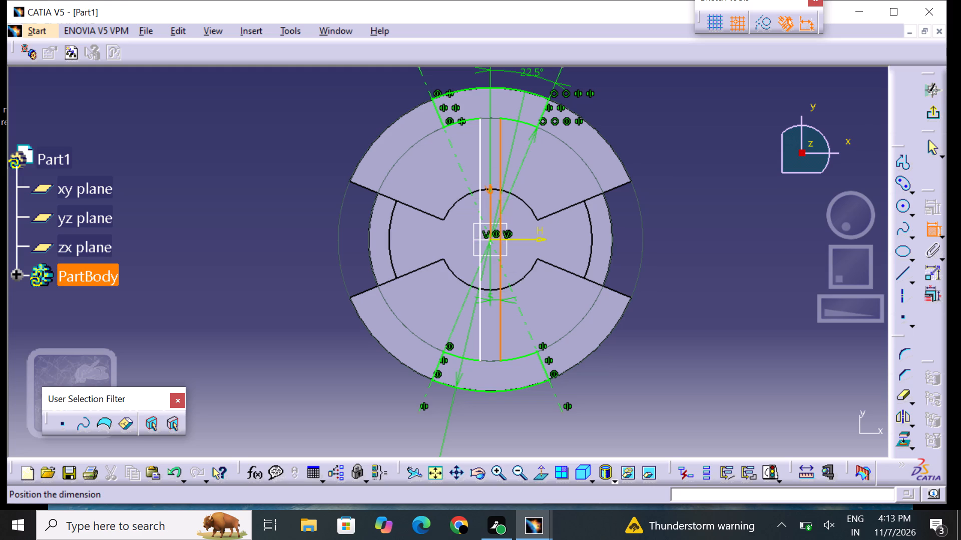
left_click(496, 304)
left_click(676, 366)
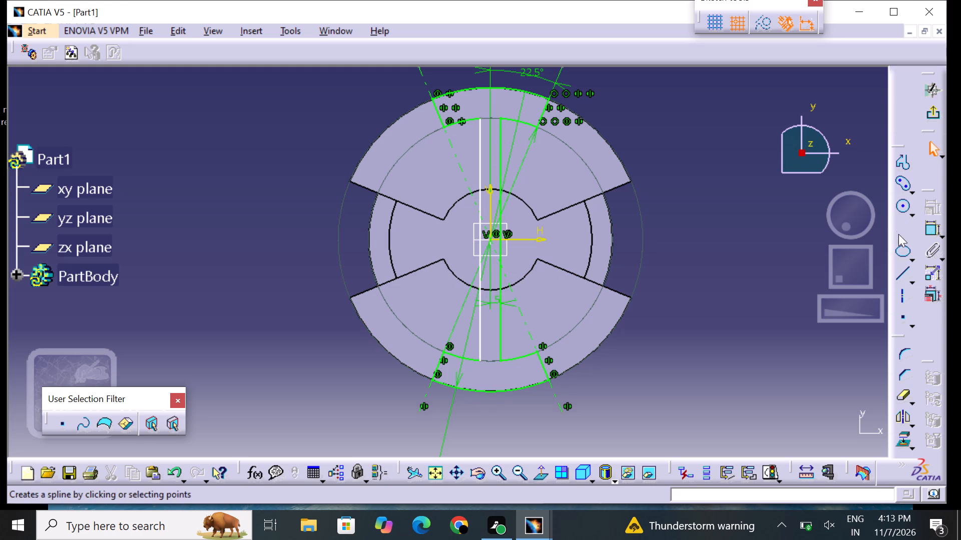
Dimension the distance from the vertical axis to the strip line on its negative-H side, and exit the sketch.
left_click_drag(928, 227, 929, 239)
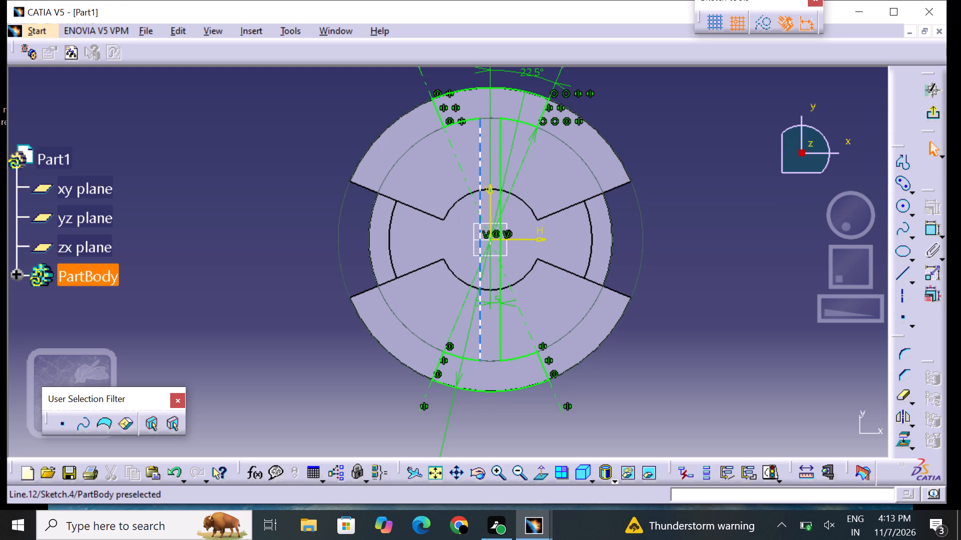
left_click(479, 174)
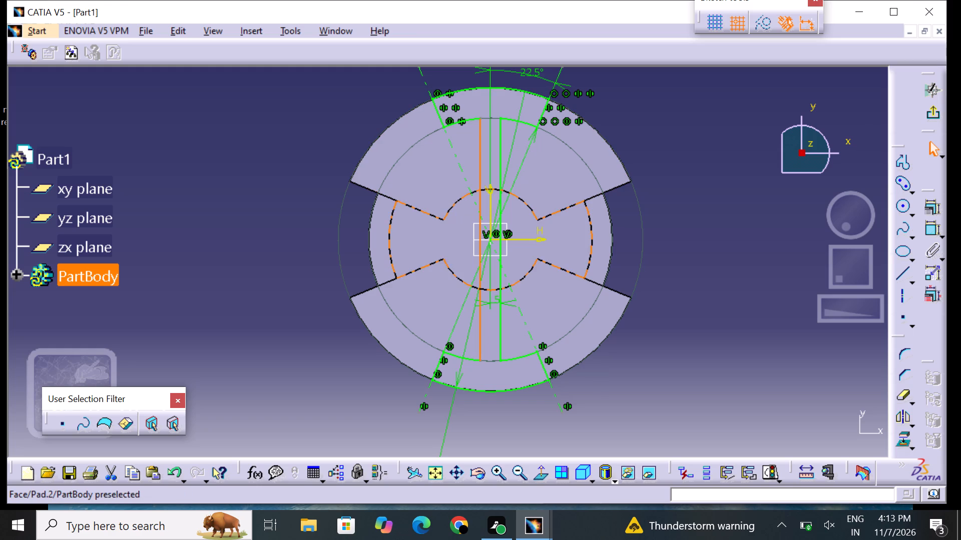
left_click(493, 200)
left_click(490, 204)
left_click(865, 330)
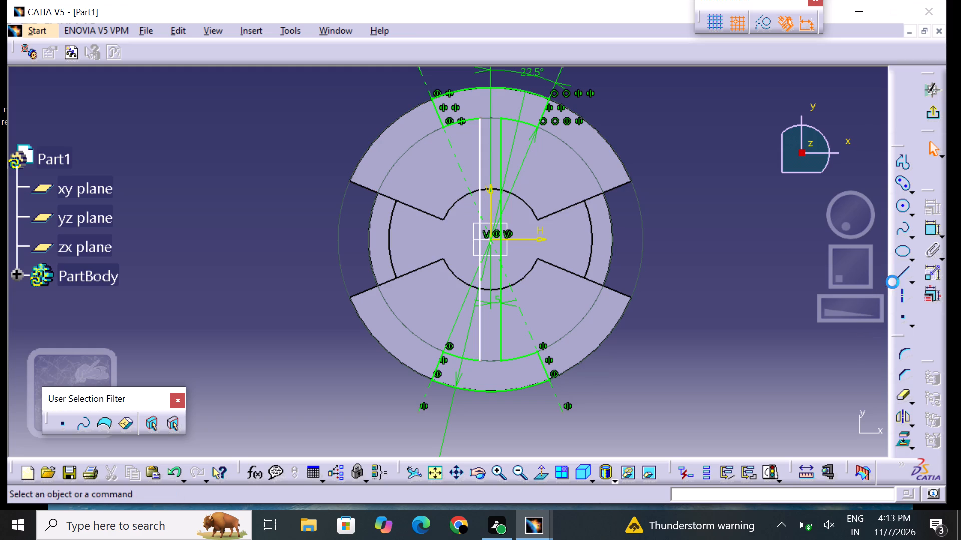
left_click(930, 234)
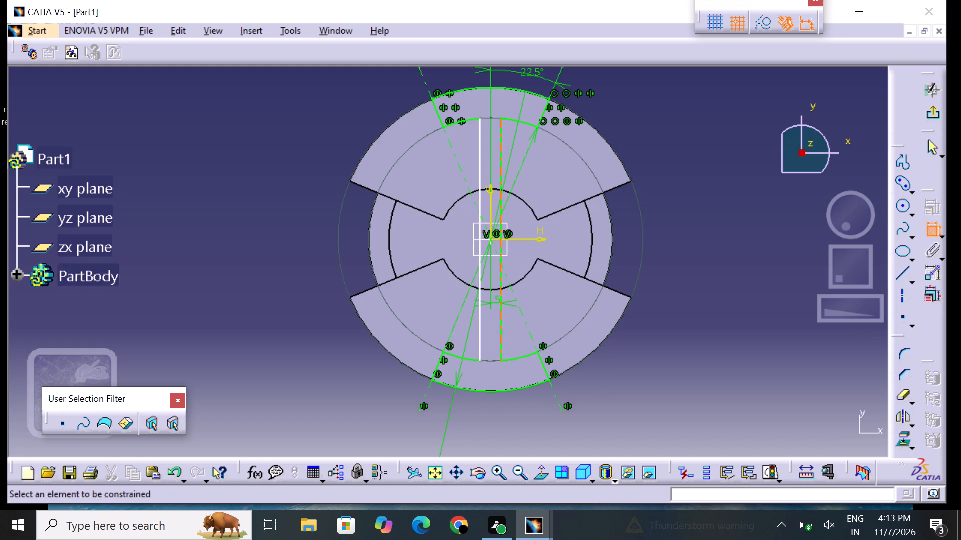
left_click(493, 201)
left_click(481, 200)
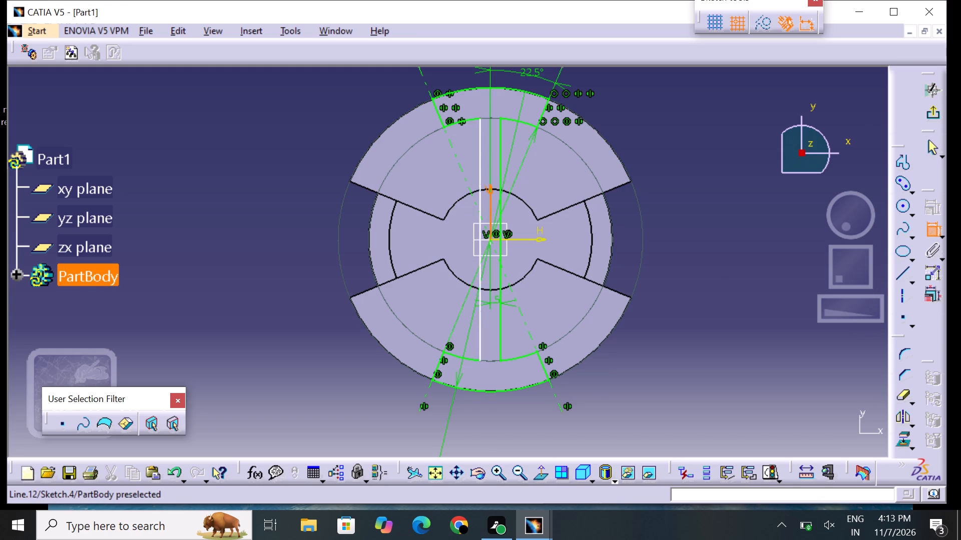
left_click(488, 266)
left_click(710, 313)
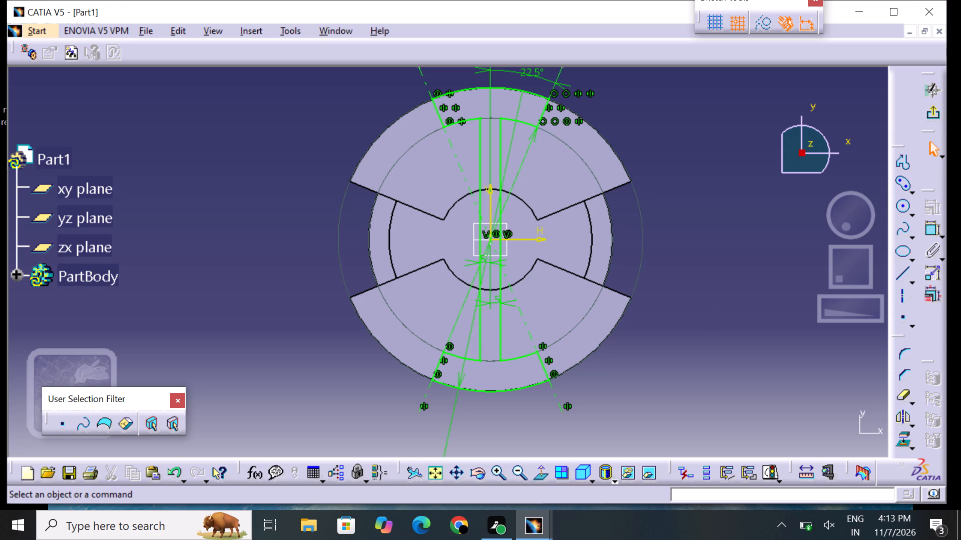
left_click(928, 110)
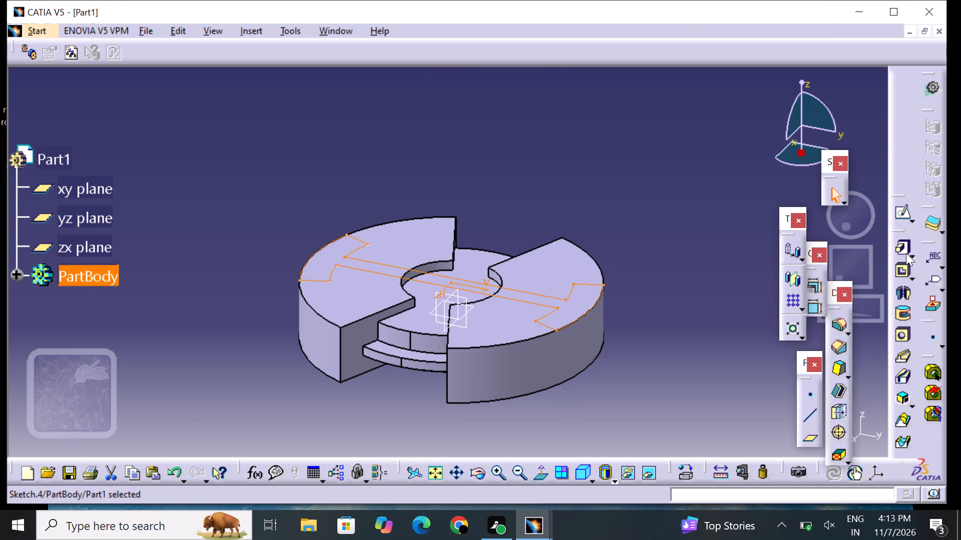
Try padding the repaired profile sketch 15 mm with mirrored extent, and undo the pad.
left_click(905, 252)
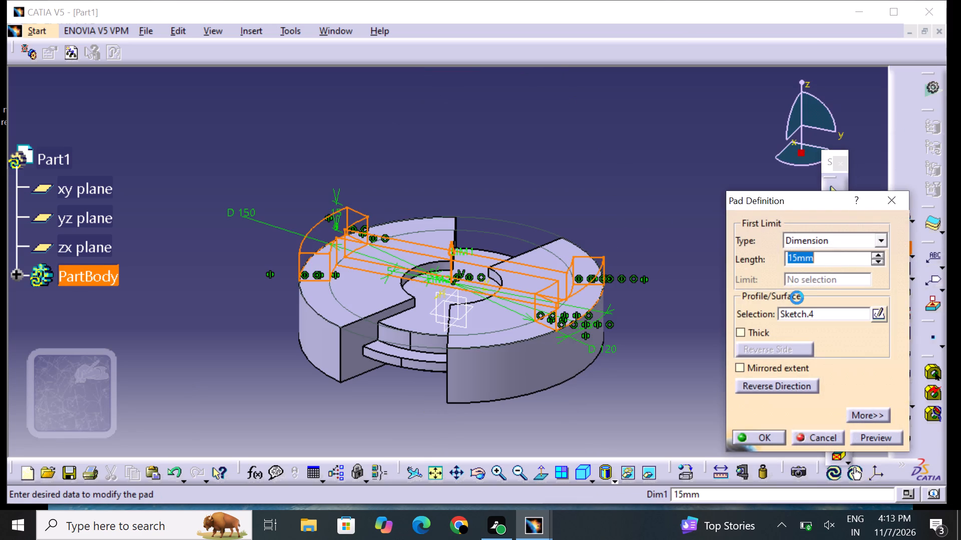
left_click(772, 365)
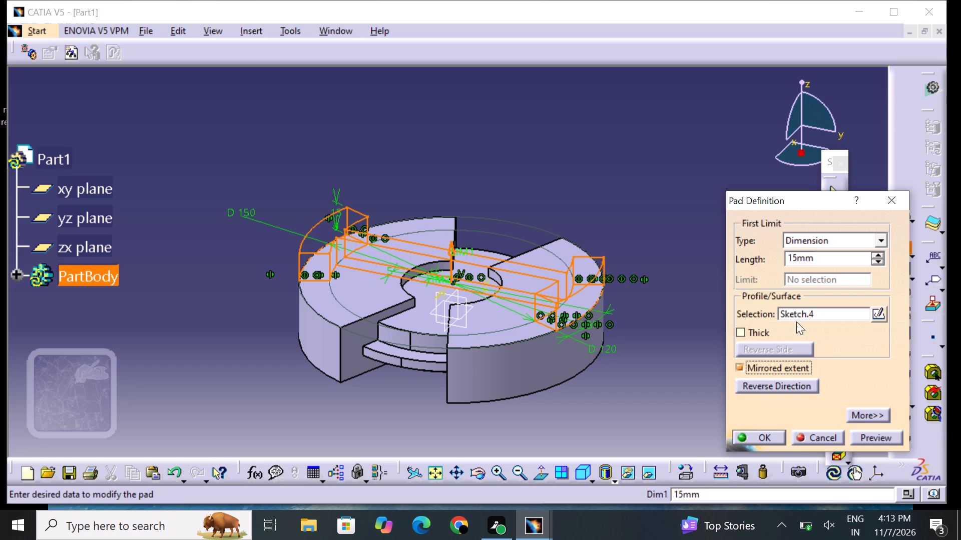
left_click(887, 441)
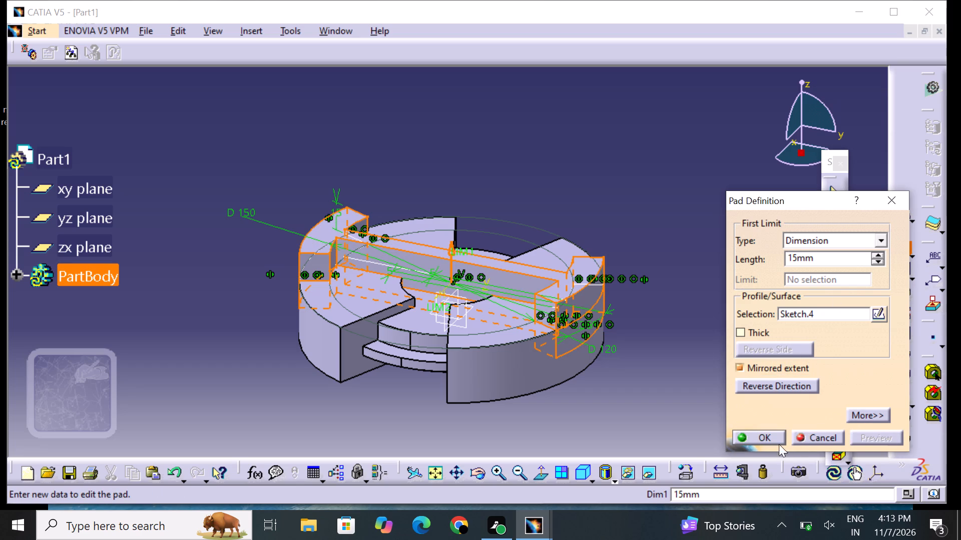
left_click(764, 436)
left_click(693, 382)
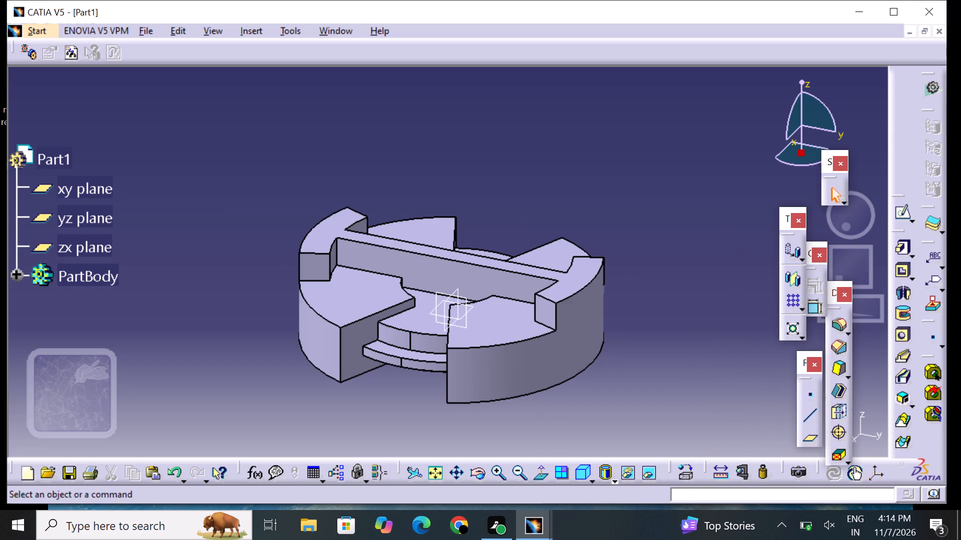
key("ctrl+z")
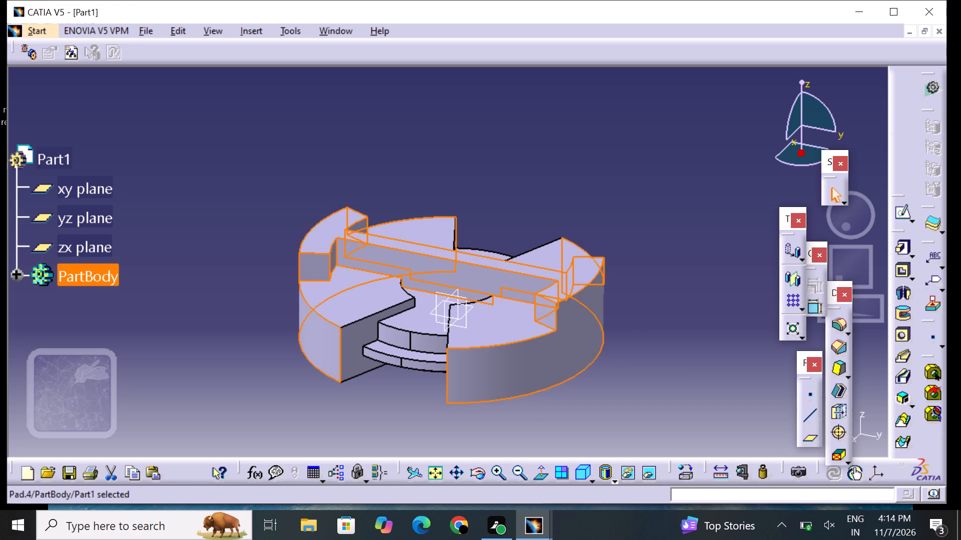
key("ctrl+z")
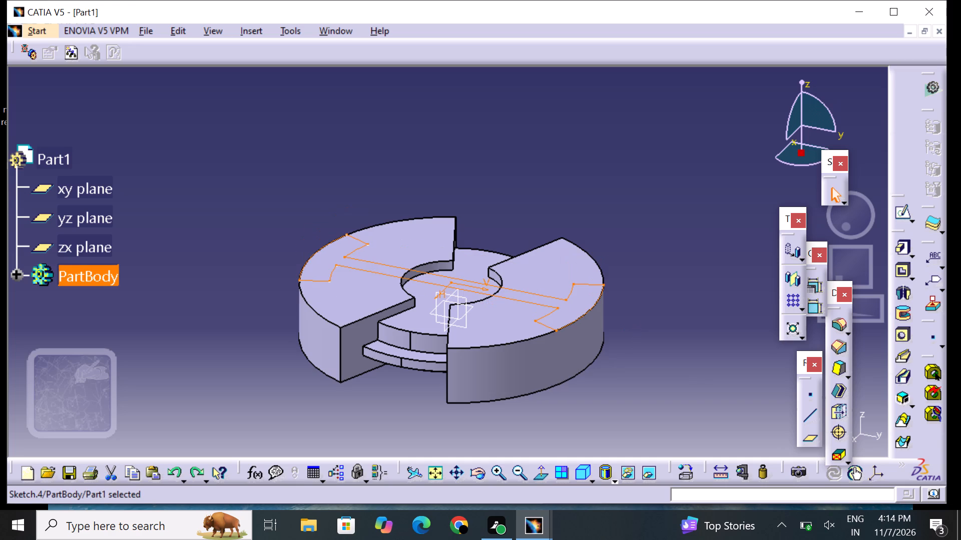
Pocket the repaired strip profile in the reversed direction, with first limit Up to last and a 15 mm second limit from mirrored extent.
left_click(905, 267)
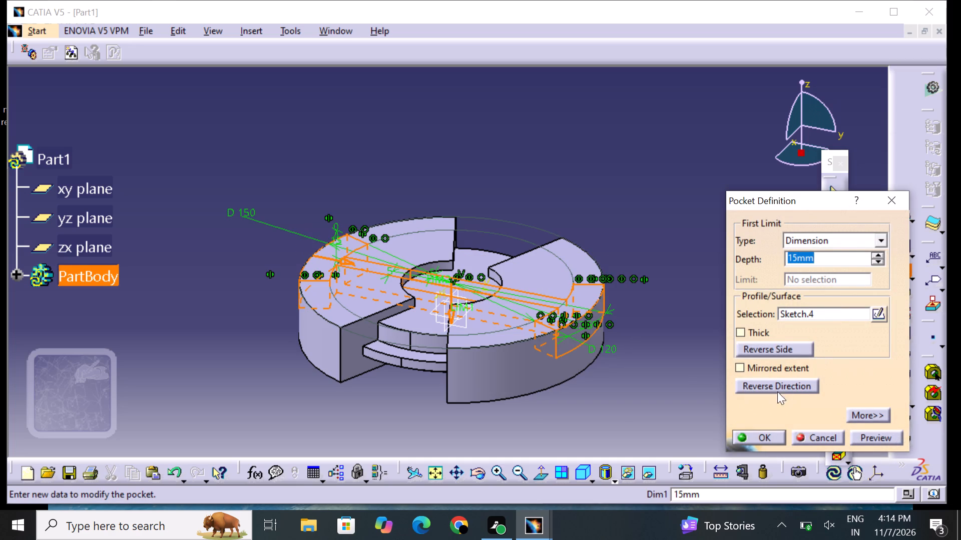
left_click(771, 367)
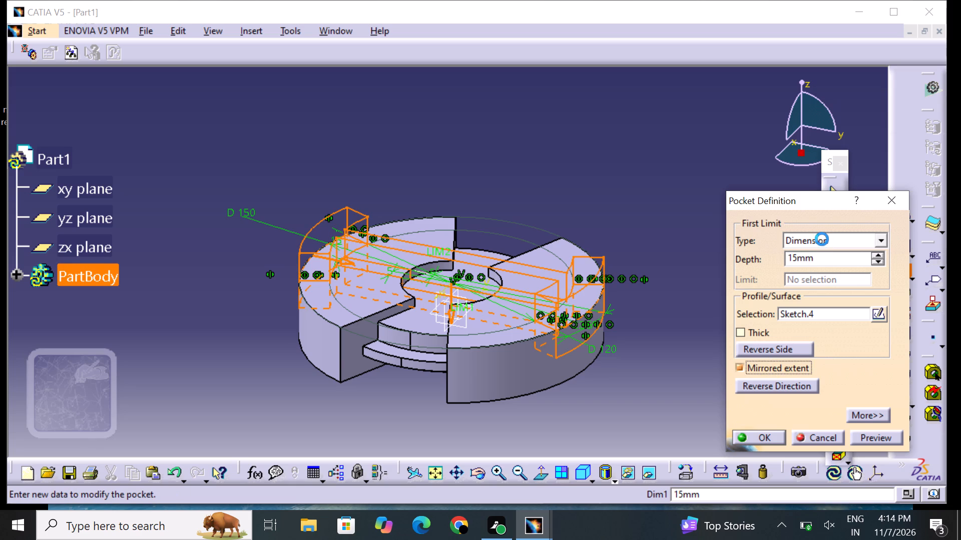
left_click(822, 239)
left_click(827, 275)
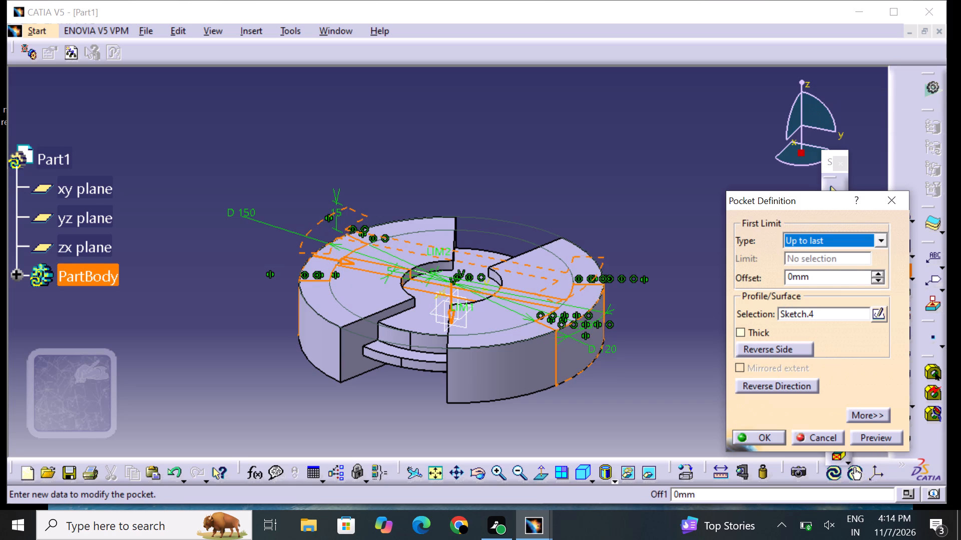
left_click(815, 241)
left_click(814, 256)
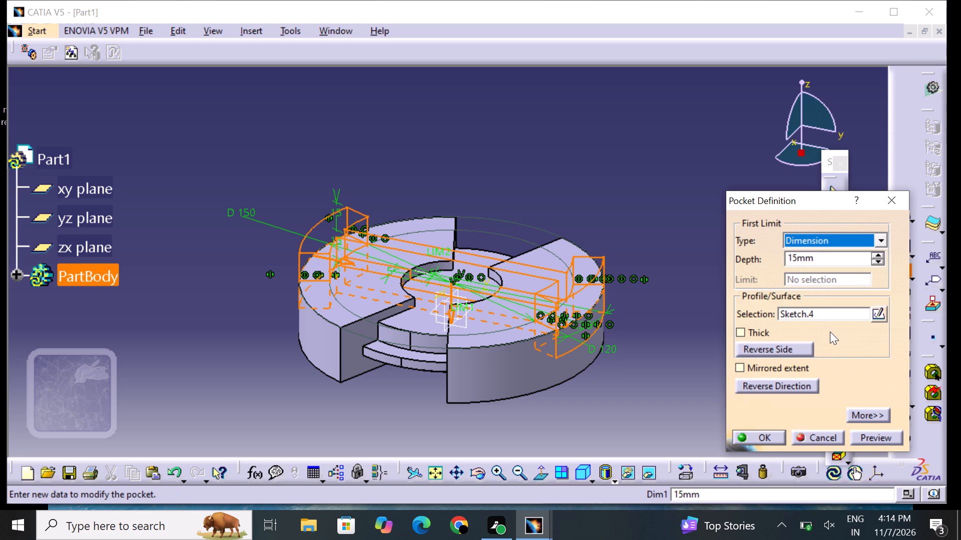
left_click(783, 368)
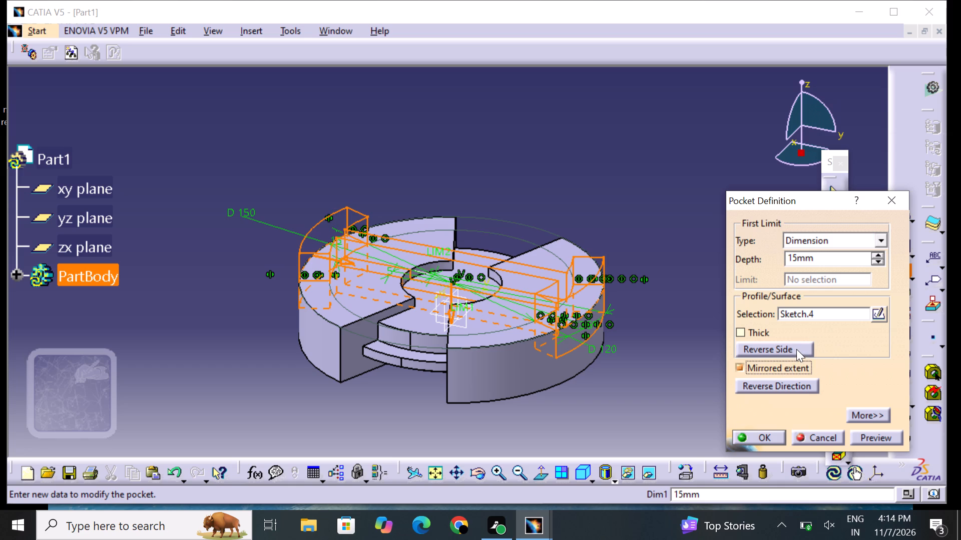
left_click(790, 384)
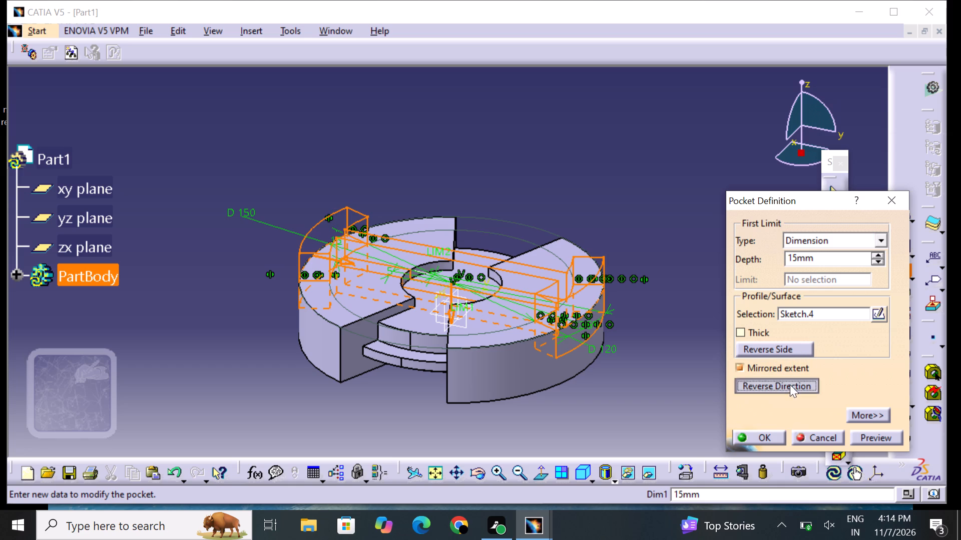
left_click(782, 368)
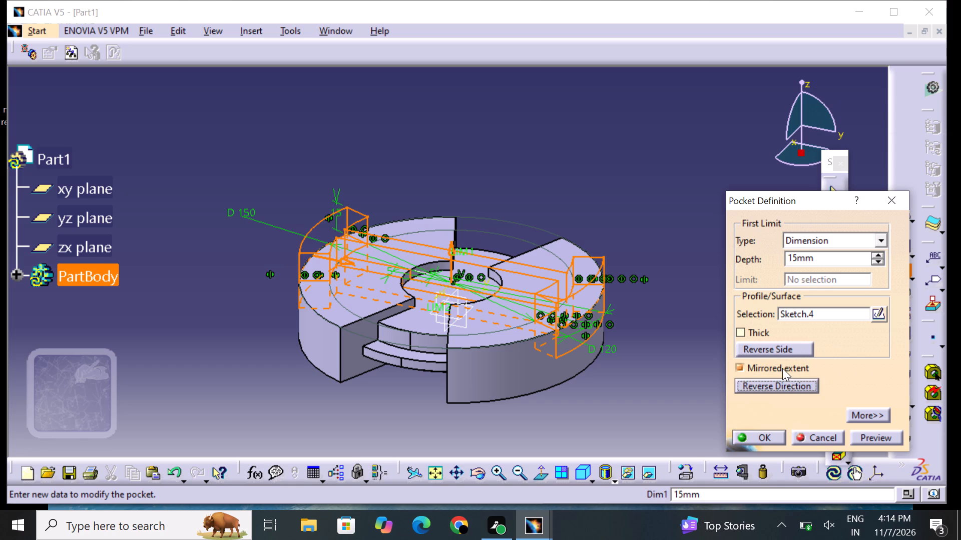
left_click(779, 369)
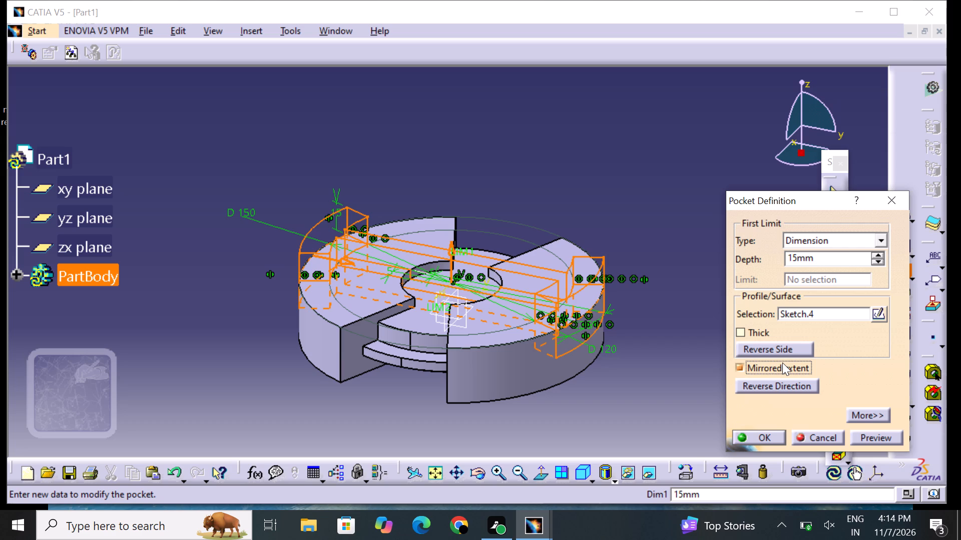
left_click(808, 244)
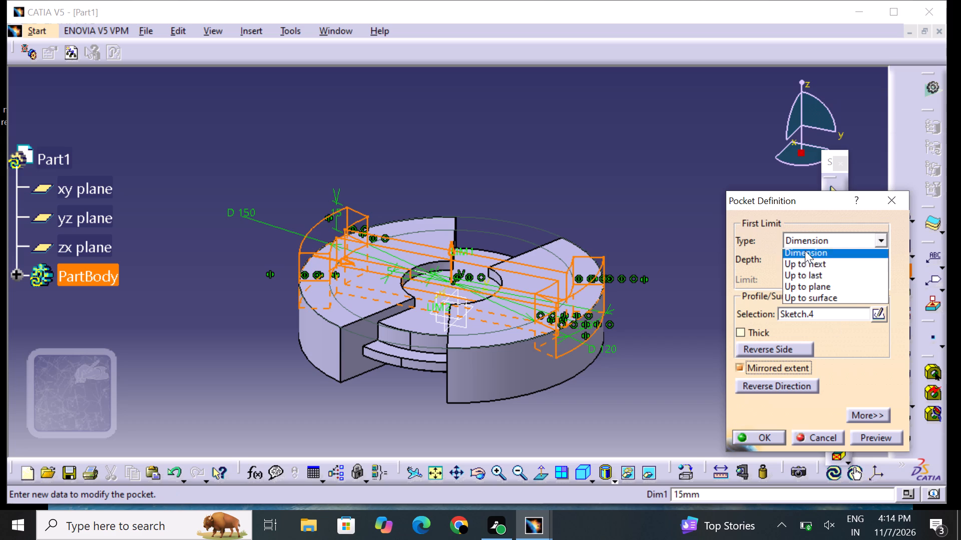
left_click(808, 275)
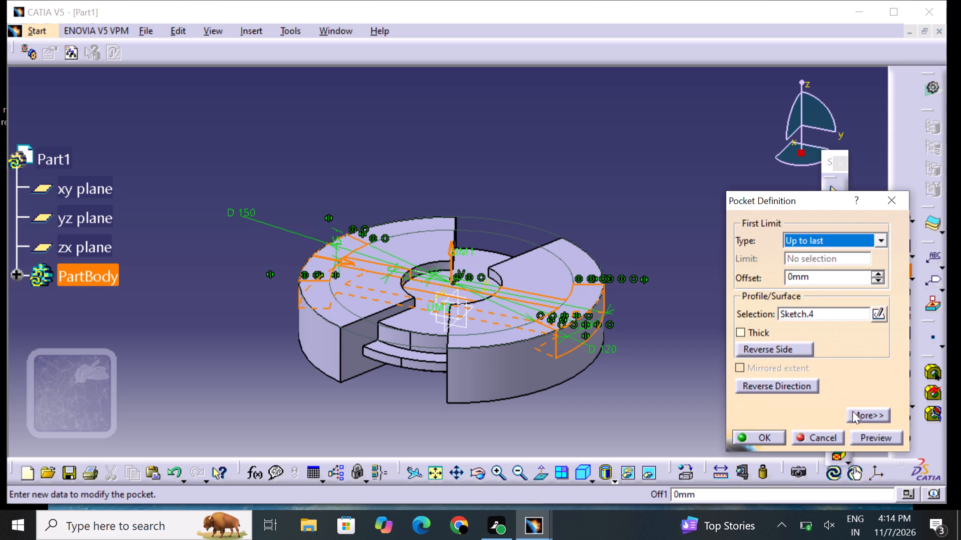
left_click(877, 439)
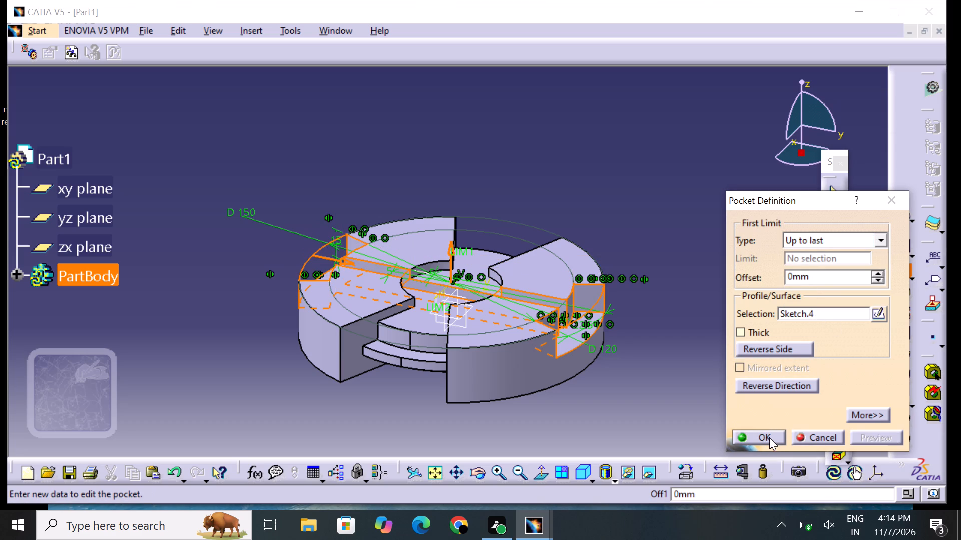
left_click_drag(776, 437, 778, 444)
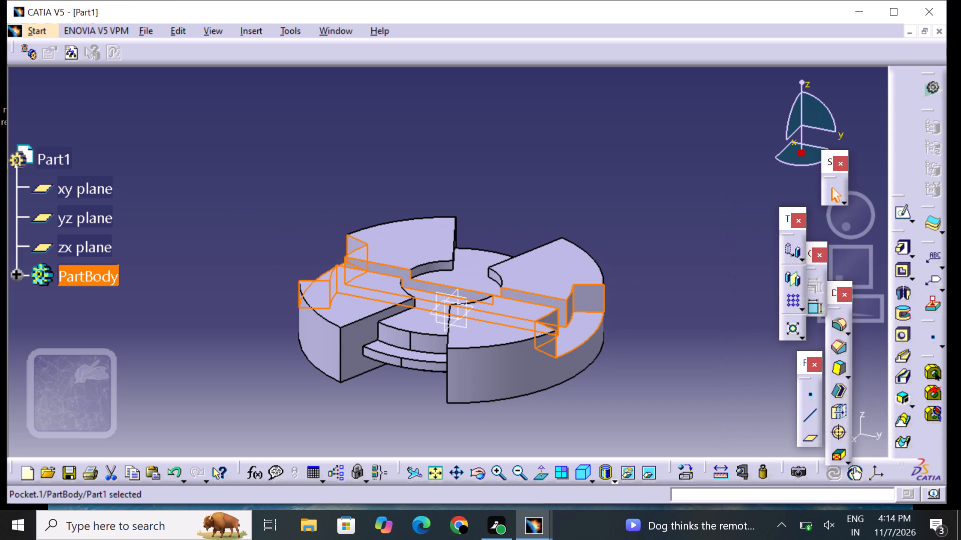
left_click(687, 398)
Examine the pocketed channel and end notches across the sector pads from above, below and the sides.
middle_click_drag(700, 368, 407, 375)
right_click_drag(700, 368, 407, 375)
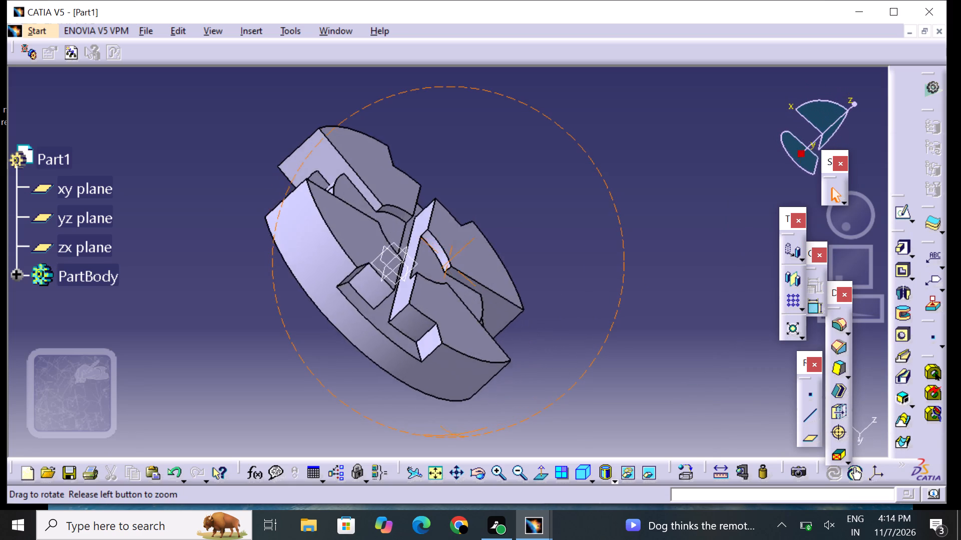
right_click_drag(407, 375, 485, 374)
middle_click_drag(407, 375, 494, 369)
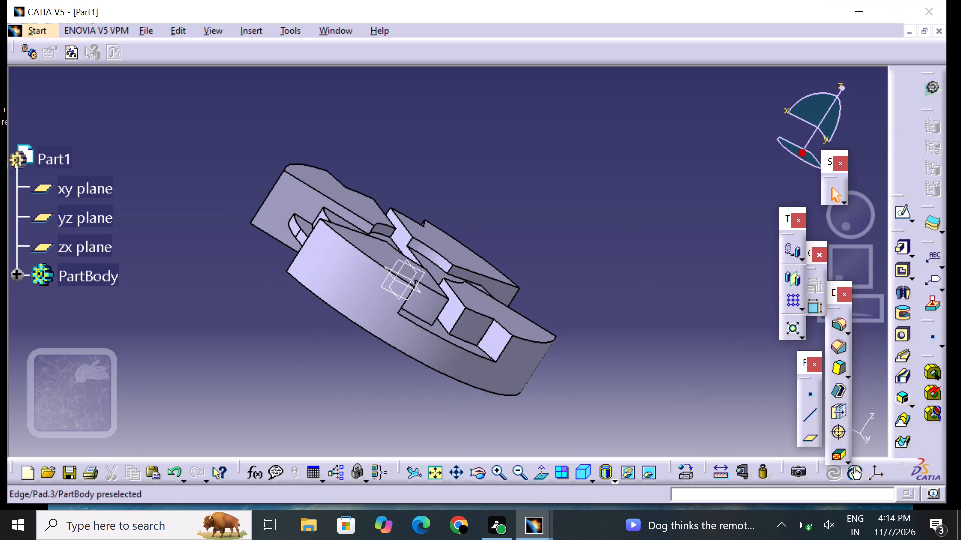
middle_click_drag(263, 306, 435, 416)
right_click_drag(260, 309, 434, 416)
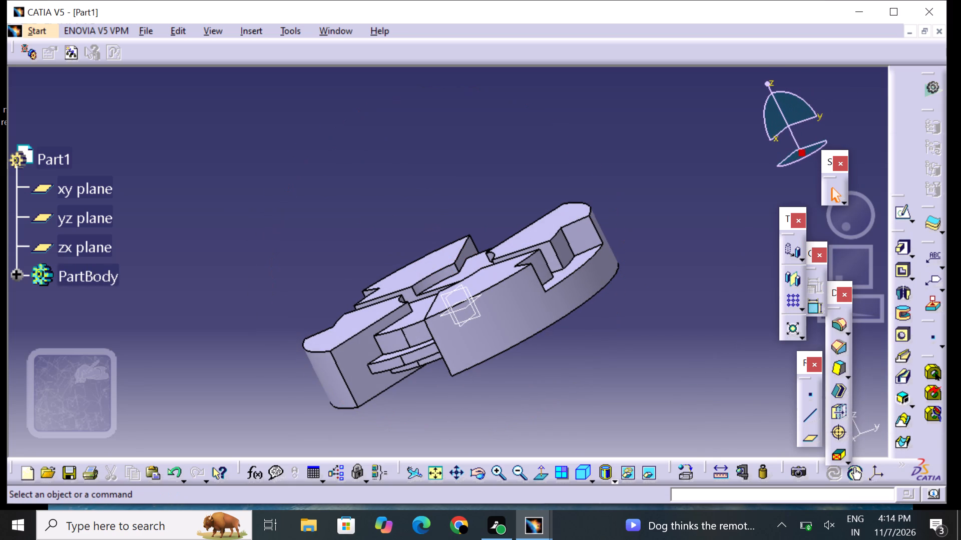
middle_click_drag(626, 330, 602, 454)
right_click_drag(626, 330, 602, 454)
middle_click_drag(602, 454, 606, 443)
middle_click_drag(686, 299, 248, 212)
right_click_drag(676, 319, 248, 212)
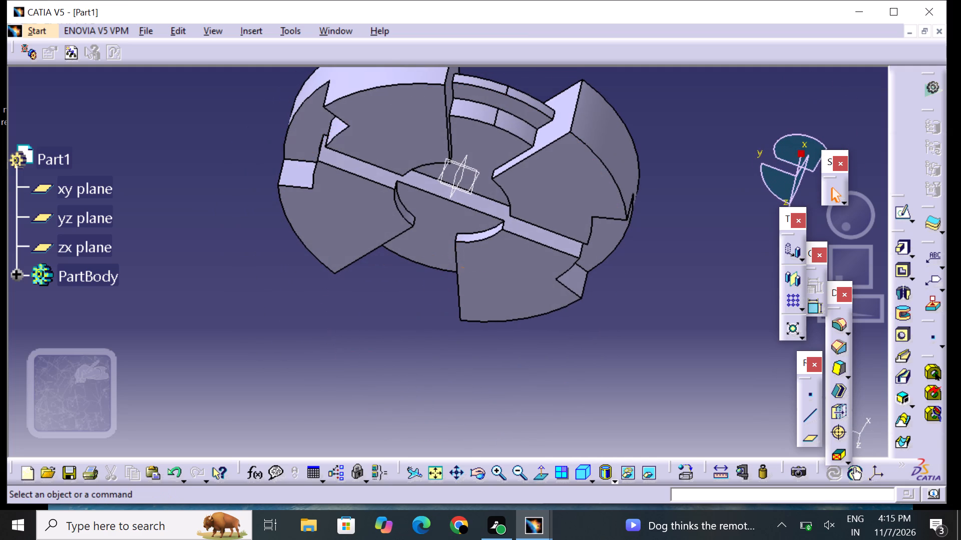
middle_click_drag(334, 295, 555, 112)
right_click_drag(334, 295, 555, 112)
middle_click_drag(540, 93, 494, 112)
right_click_drag(540, 93, 494, 112)
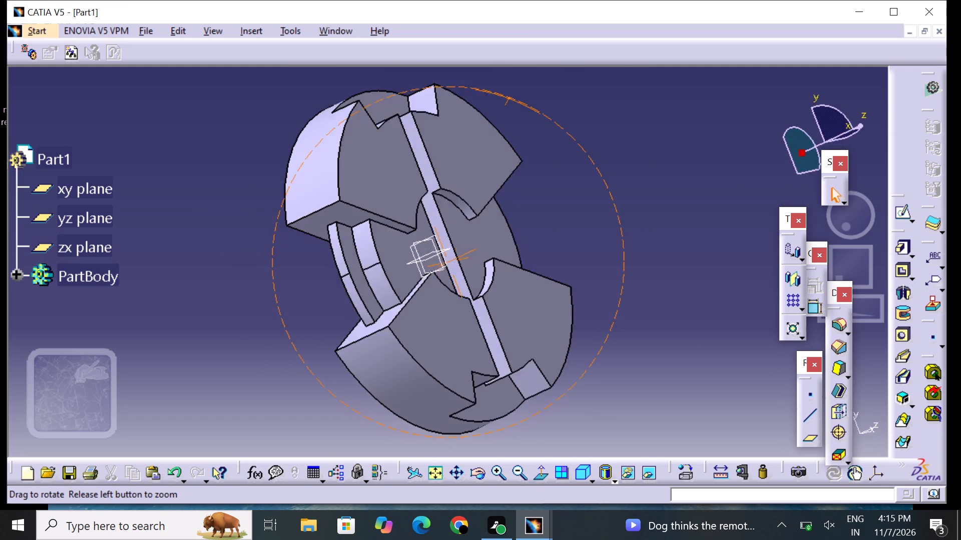
right_click_drag(494, 112, 403, 157)
middle_click_drag(494, 112, 403, 157)
middle_click_drag(619, 325, 609, 170)
right_click_drag(605, 313, 609, 170)
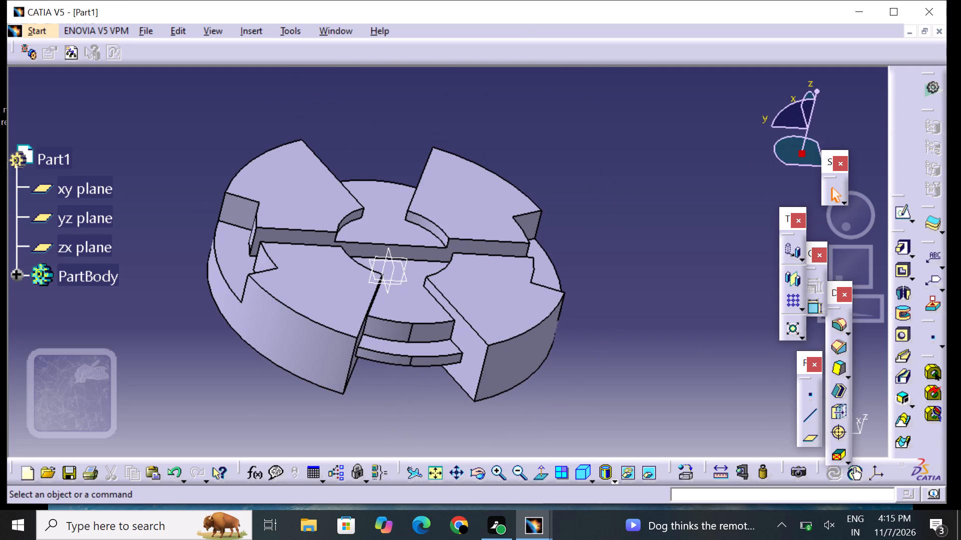
middle_click_drag(629, 338, 660, 283)
right_click_drag(630, 336, 660, 282)
scroll(660, 285, "up", 1)
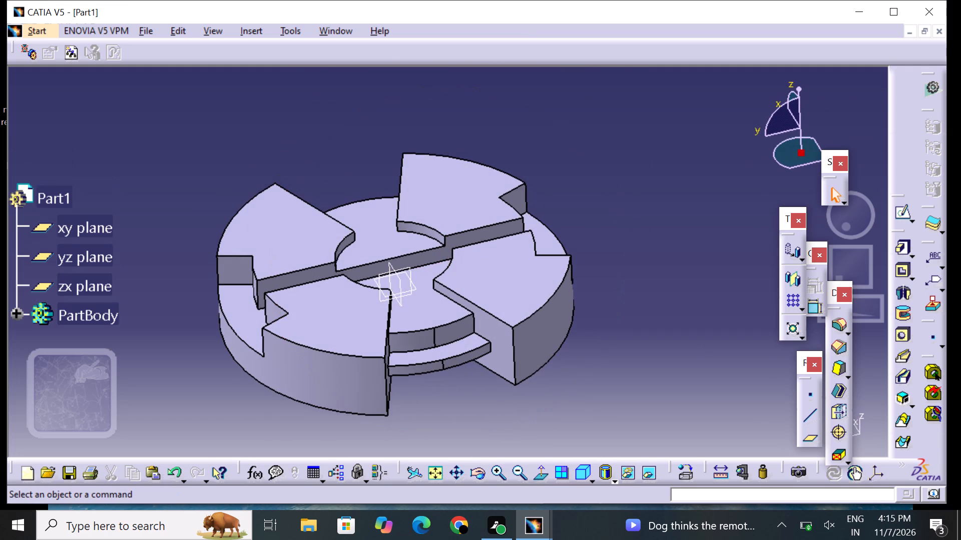
middle_click_drag(431, 397, 516, 381)
right_click_drag(431, 397, 516, 381)
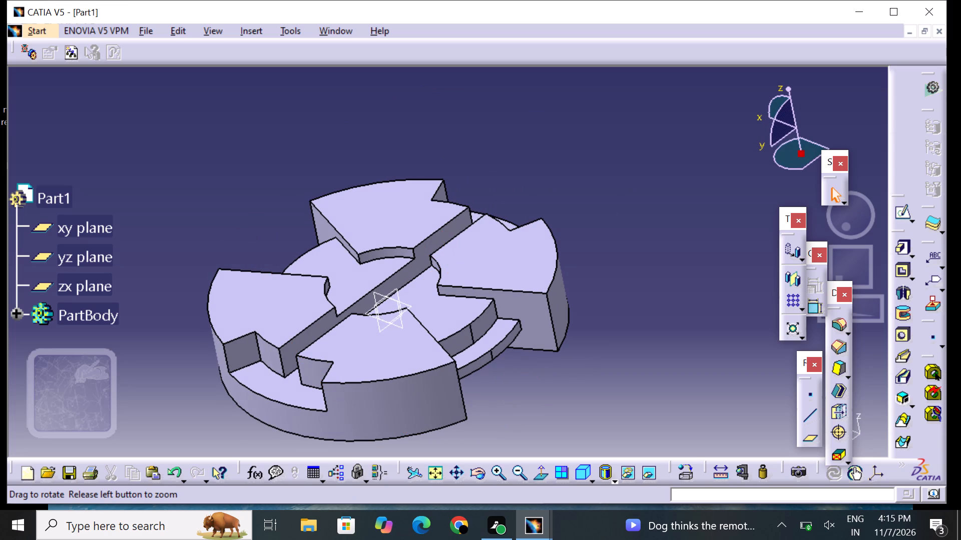
middle_click_drag(477, 392, 515, 391)
right_click_drag(482, 391, 515, 391)
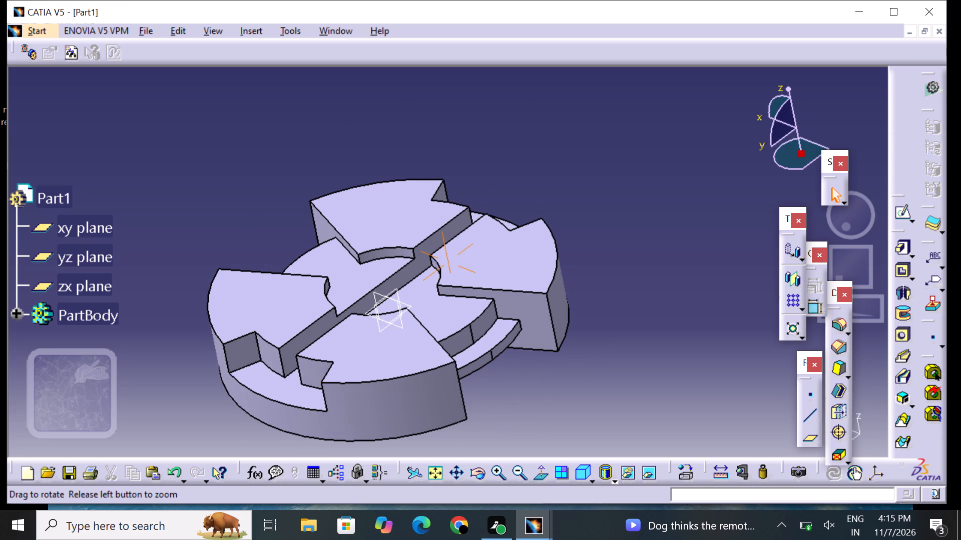
right_click_drag(515, 391, 602, 347)
middle_click_drag(515, 391, 602, 347)
middle_click_drag(383, 365, 423, 318)
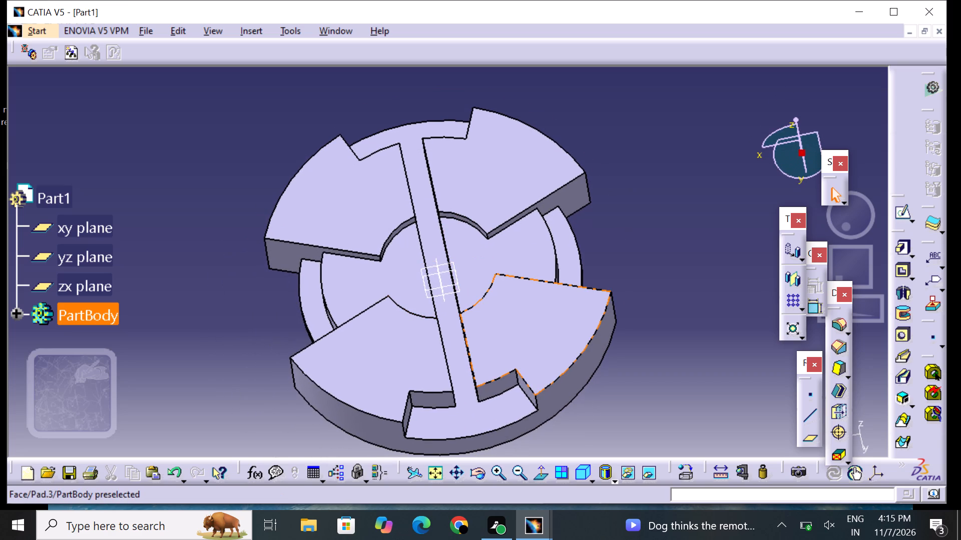
middle_click_drag(572, 388, 642, 317)
right_click_drag(572, 389, 642, 317)
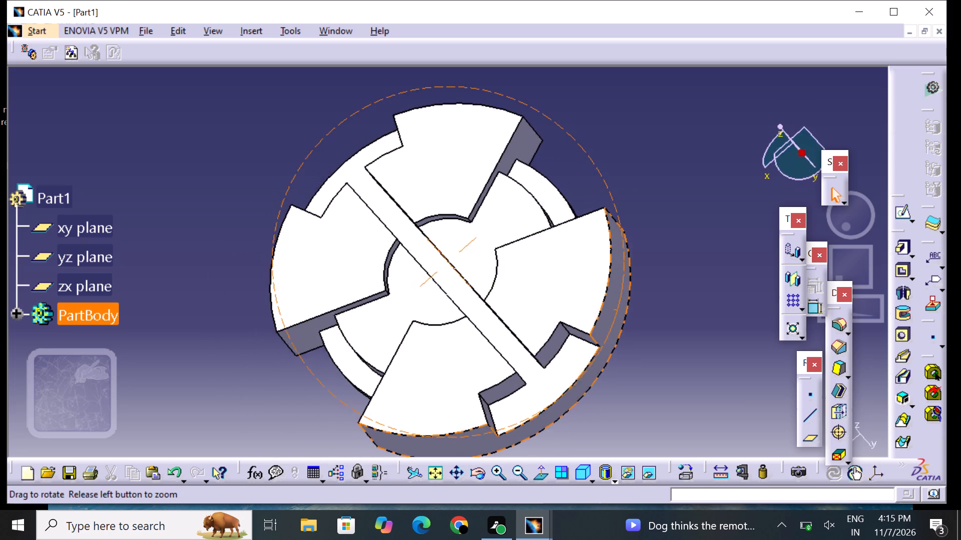
right_click_drag(642, 317, 649, 289)
middle_click_drag(642, 317, 649, 289)
middle_click_drag(613, 368, 680, 345)
scroll(680, 345, "up", 1)
middle_click_drag(342, 393, 356, 384)
right_click_drag(347, 392, 356, 384)
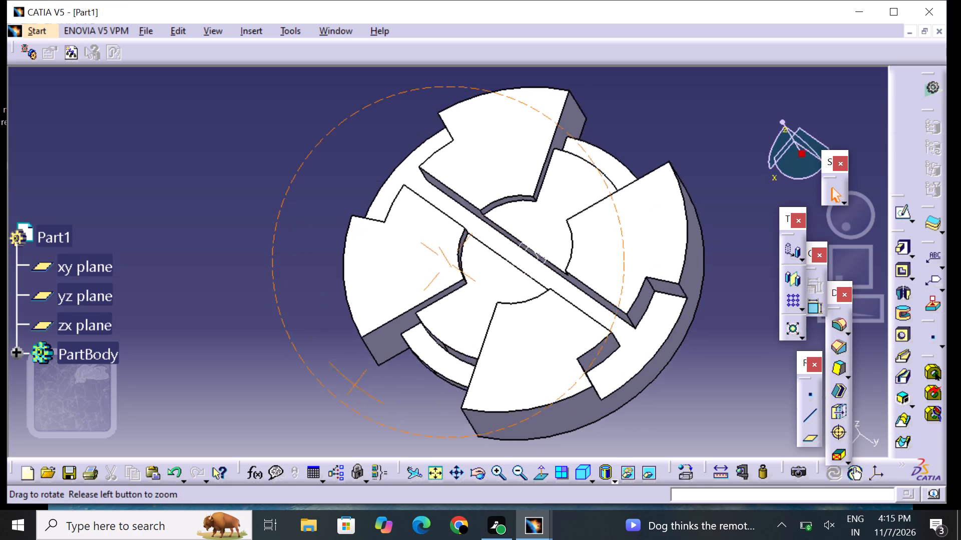
right_click_drag(356, 384, 419, 333)
middle_click_drag(356, 384, 419, 333)
middle_click_drag(444, 399, 479, 409)
right_click_drag(444, 399, 479, 409)
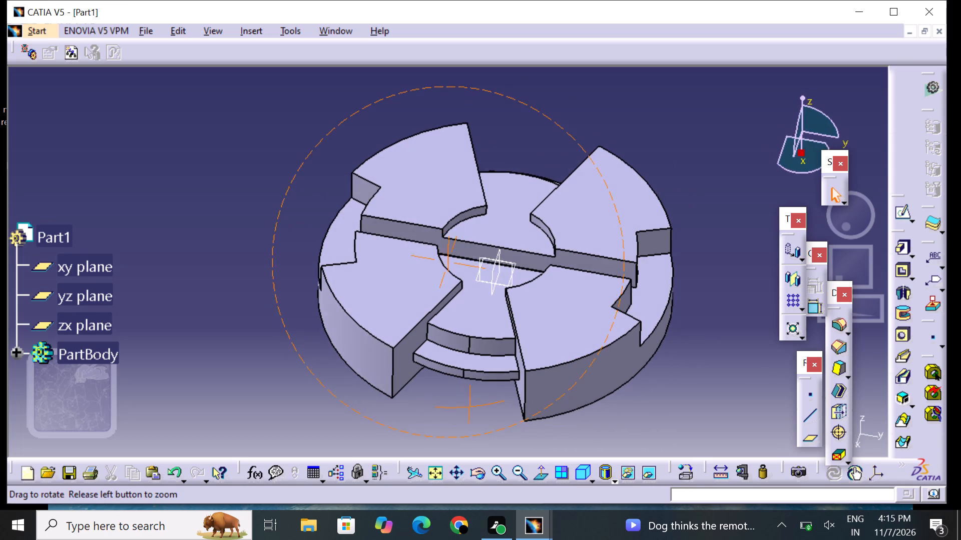
right_click_drag(479, 409, 497, 398)
middle_click_drag(479, 409, 498, 397)
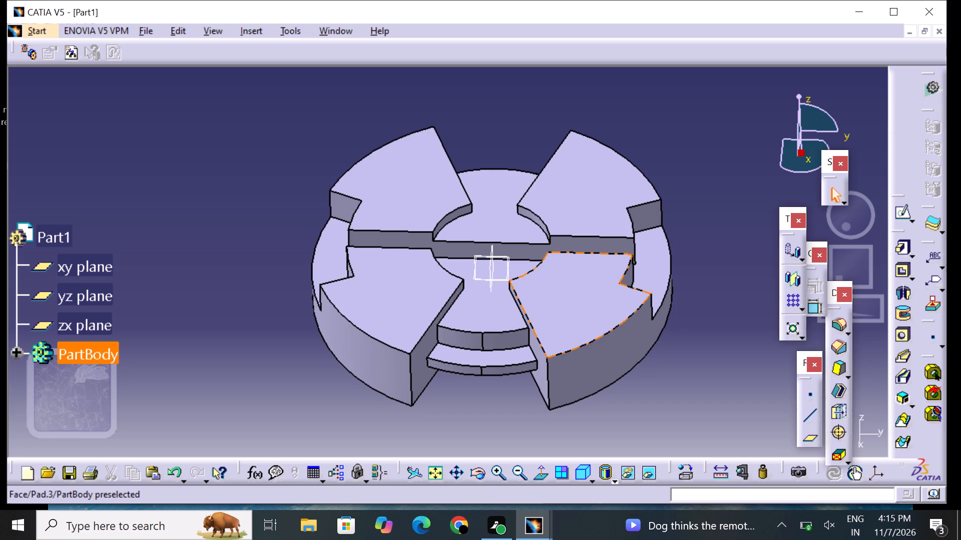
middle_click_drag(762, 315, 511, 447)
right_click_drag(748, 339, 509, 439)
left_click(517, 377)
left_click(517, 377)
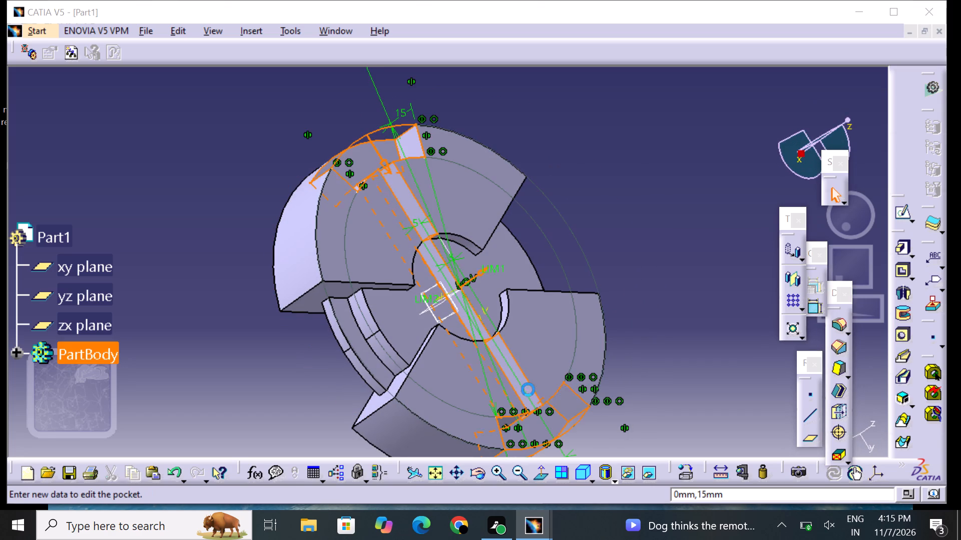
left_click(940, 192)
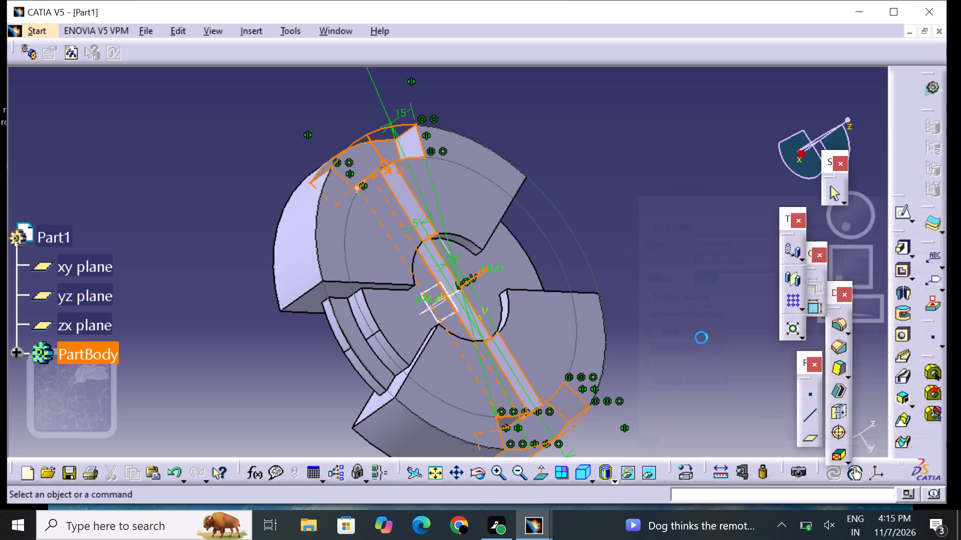
Change the strip pocket's first limit type to Up to next.
middle_click_drag(679, 357, 627, 238)
right_click_drag(674, 354, 622, 223)
left_click(601, 369)
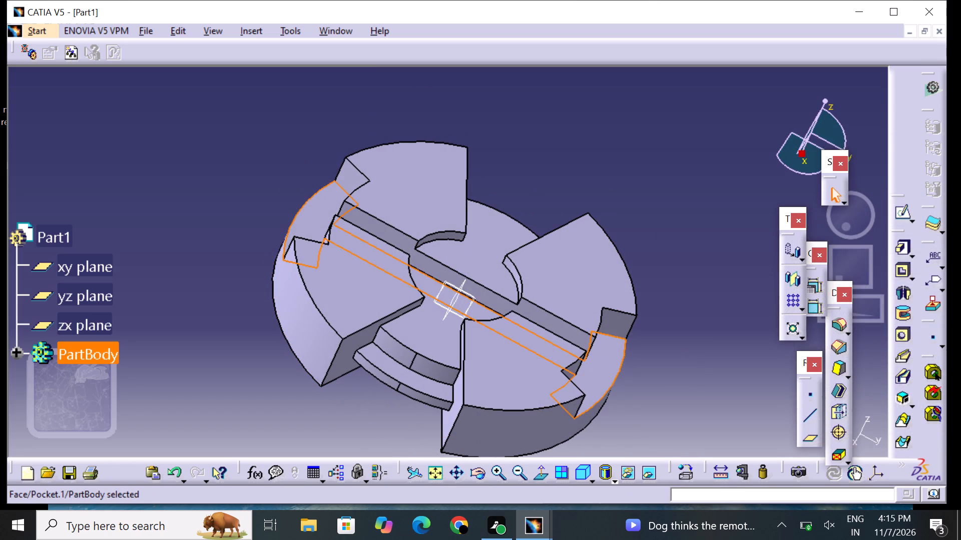
left_click(601, 369)
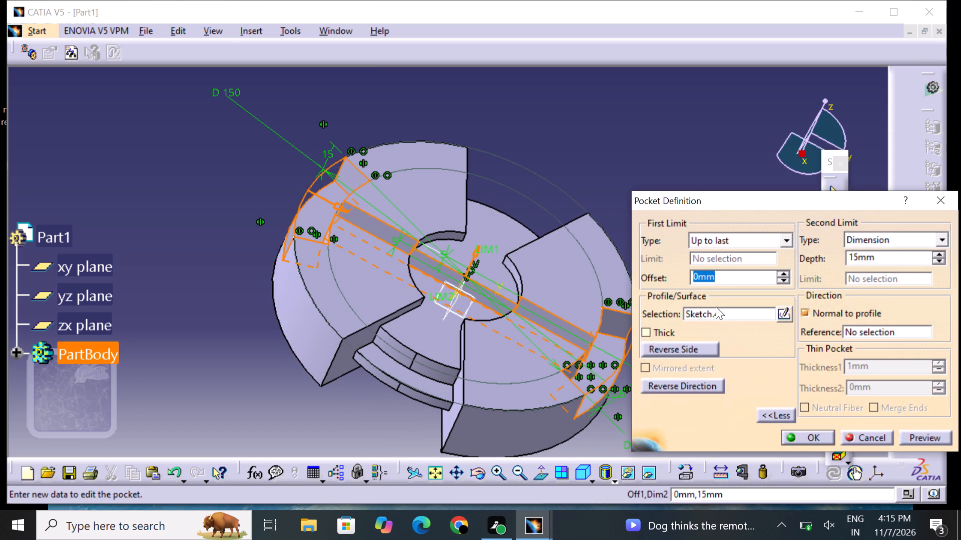
left_click(722, 238)
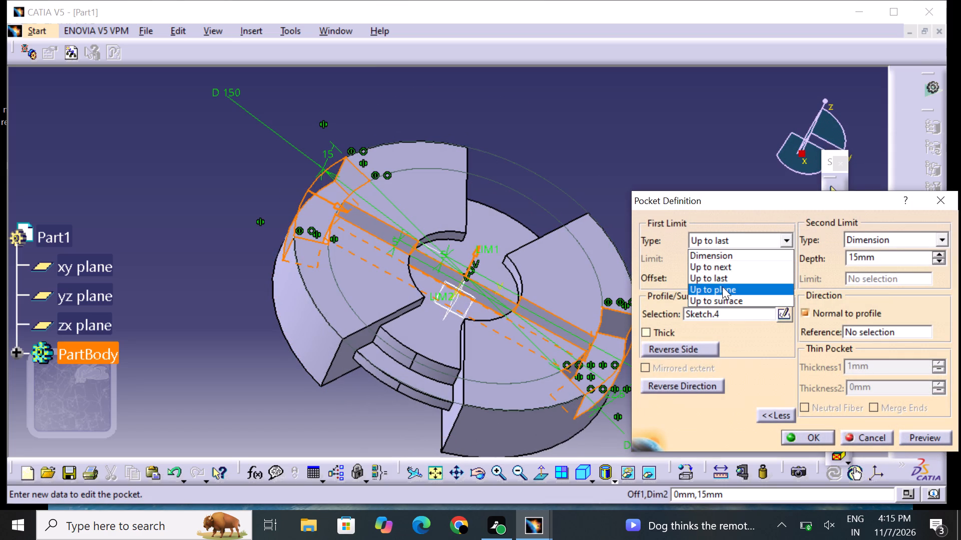
left_click(722, 280)
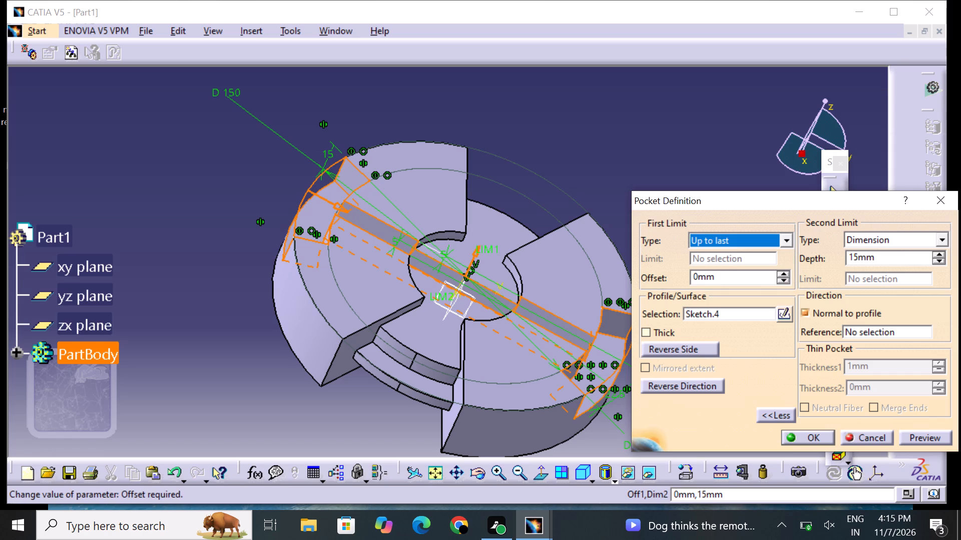
left_click(716, 242)
left_click(709, 263)
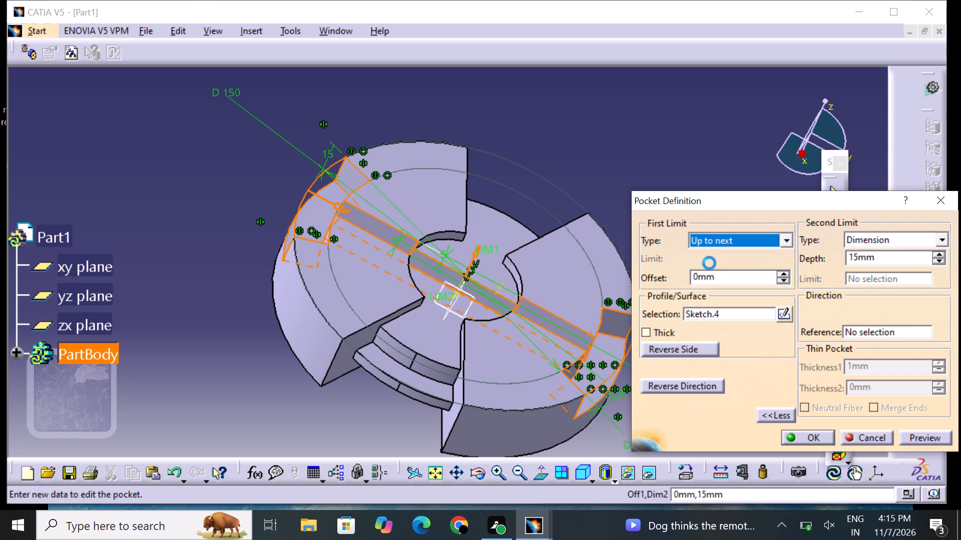
left_click(826, 436)
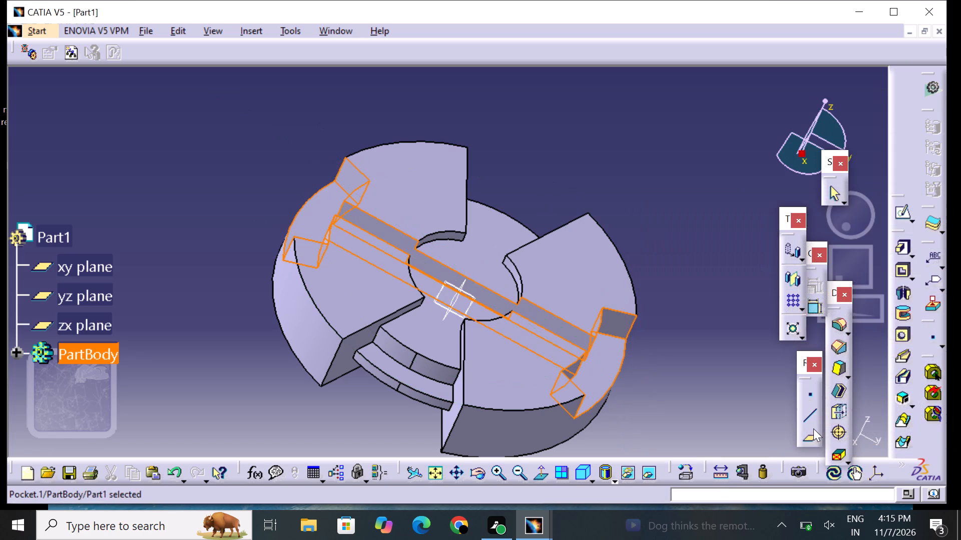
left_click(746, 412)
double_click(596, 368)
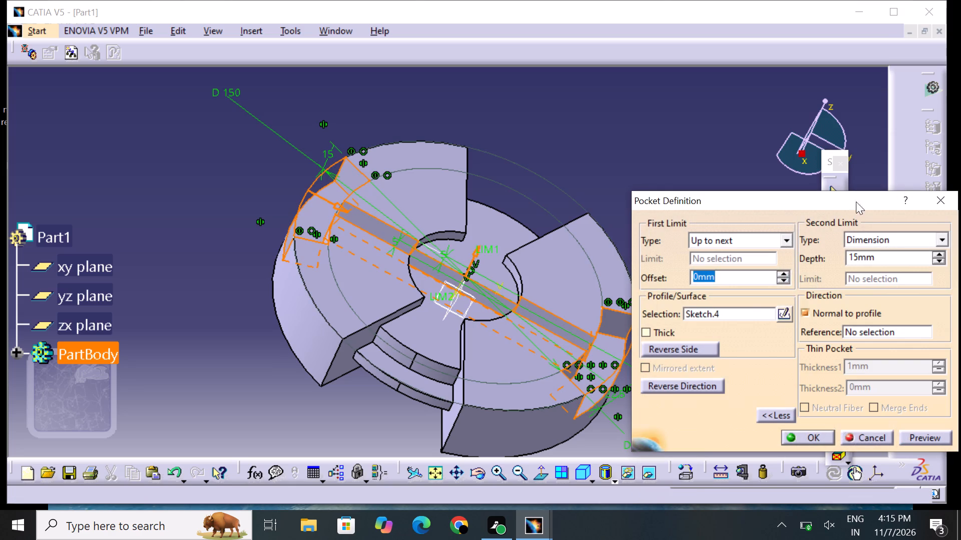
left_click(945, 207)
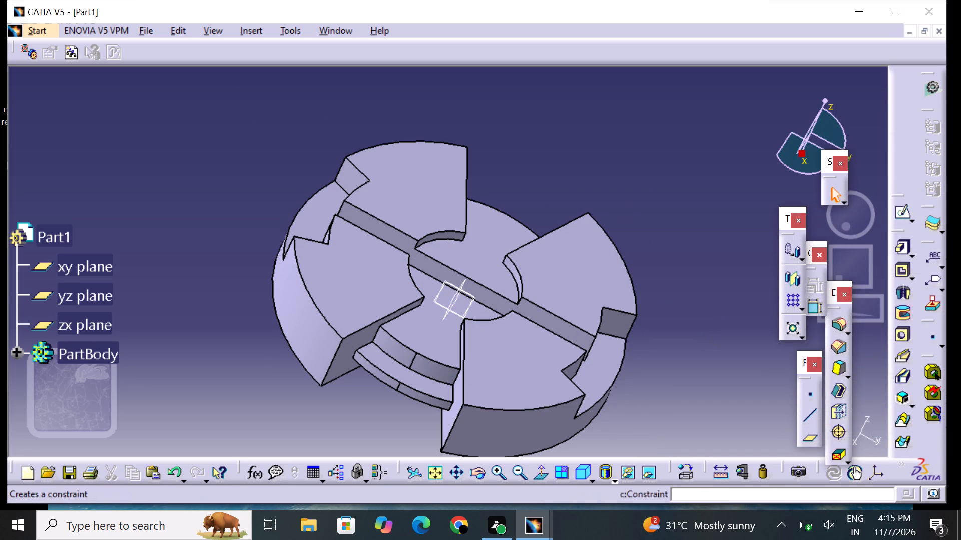
Pocket the floor face of the existing strip pocket with both limits Up to last, using that face as the direction reference.
left_click(902, 264)
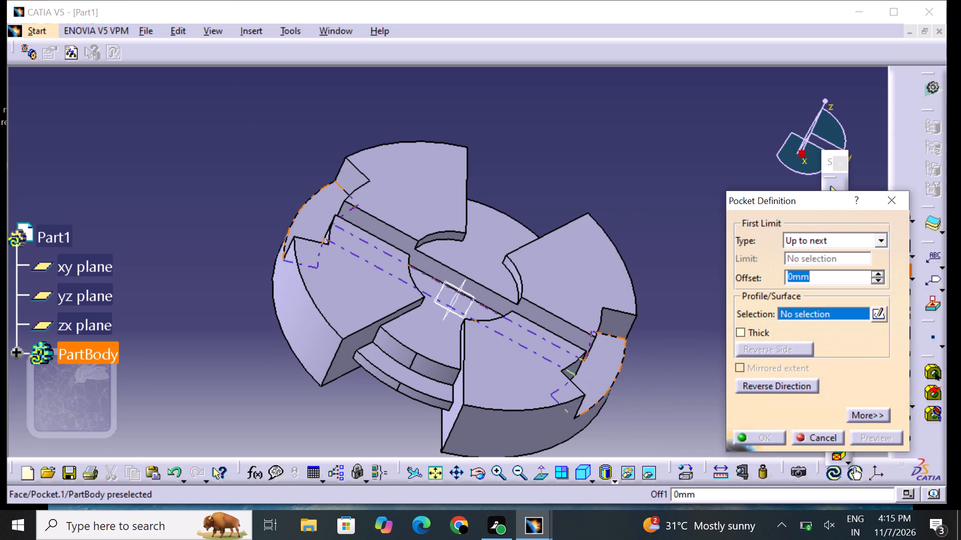
left_click(599, 378)
left_click(493, 290)
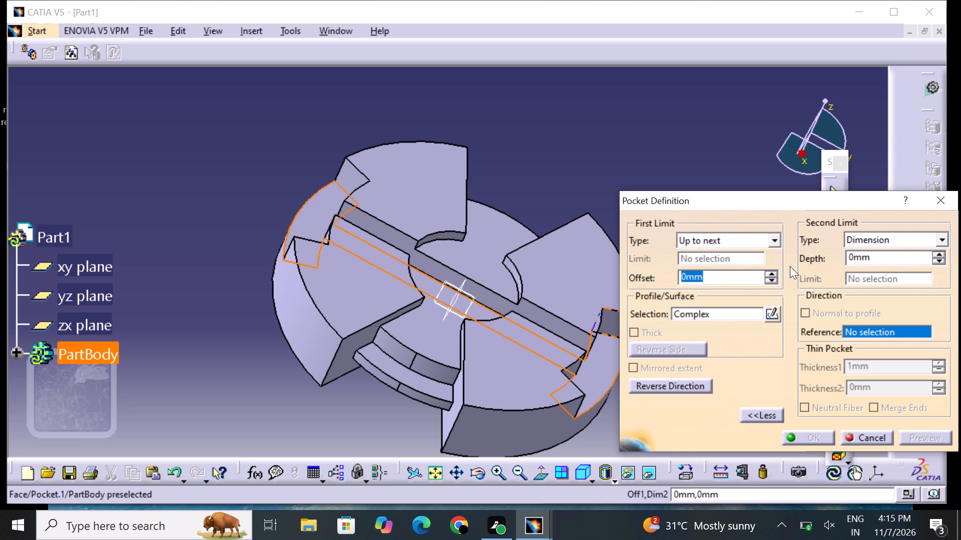
left_click(731, 243)
left_click(729, 275)
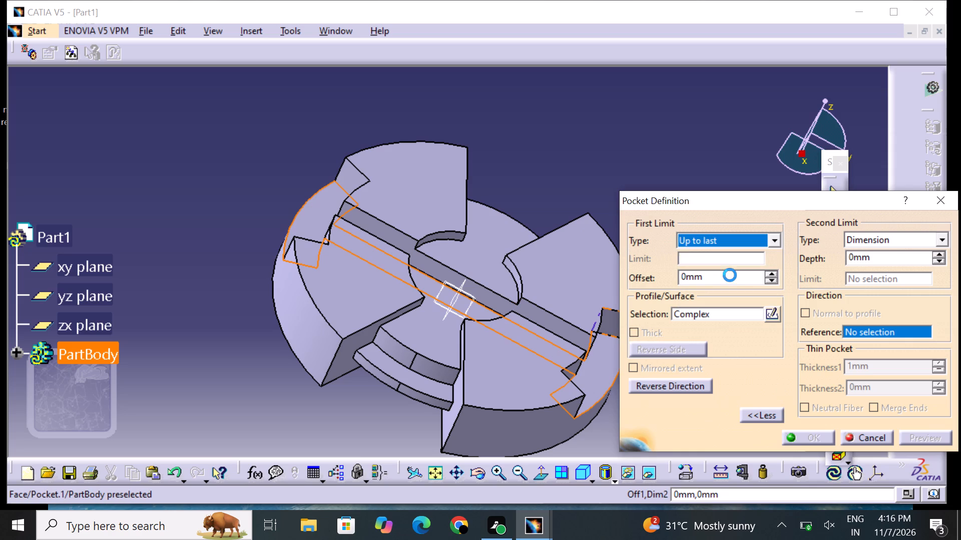
left_click(876, 244)
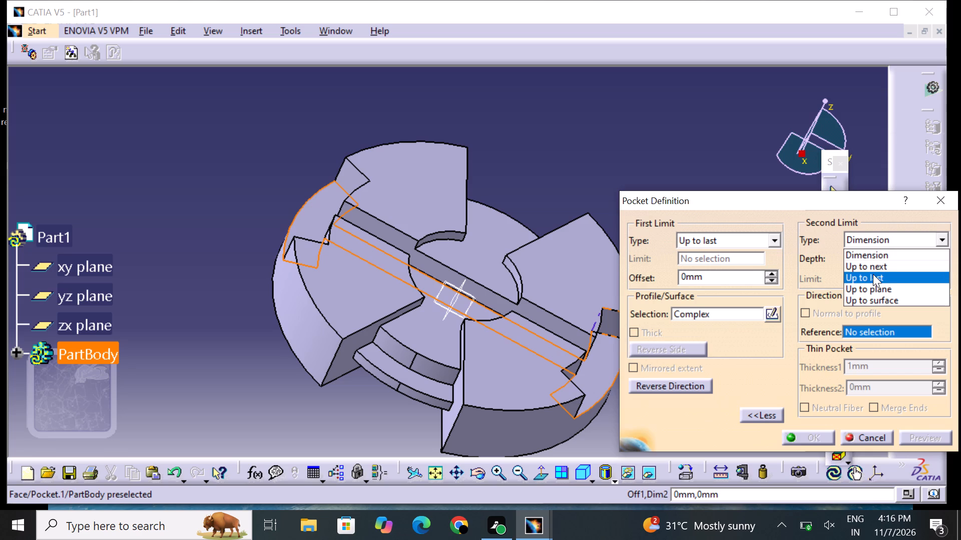
left_click(873, 274)
left_click(866, 328)
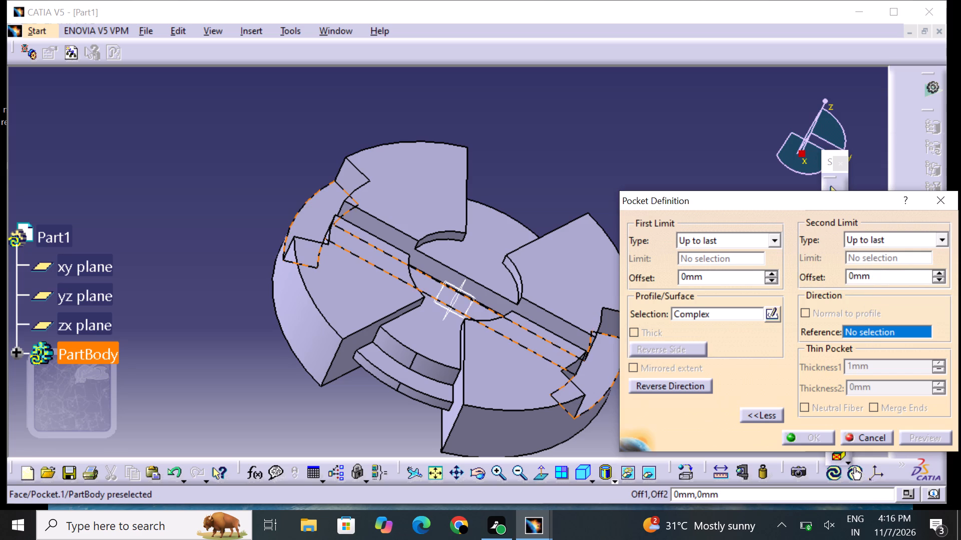
left_click(605, 375)
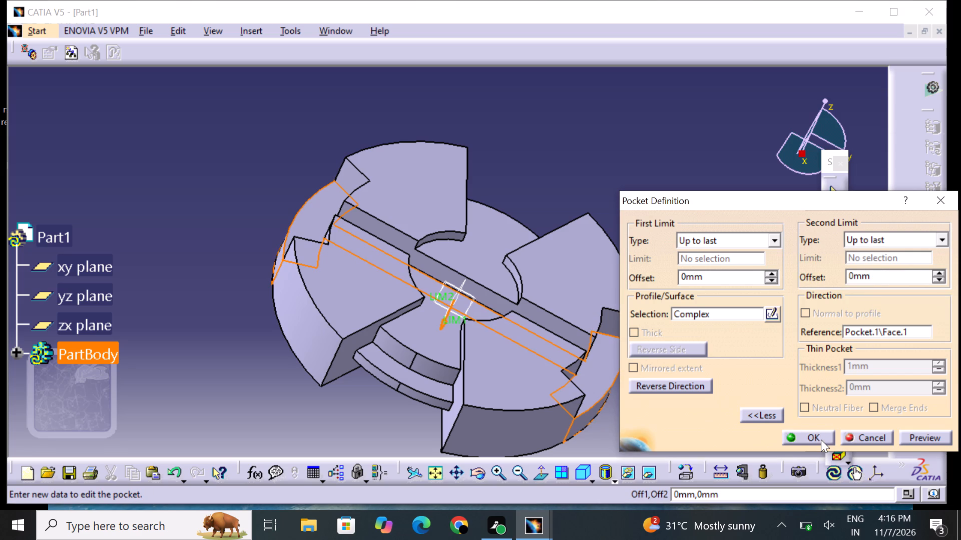
left_click(821, 439)
Examine the strip cut and its end notches through the sector pads and central disc from above and below.
left_click(737, 423)
middle_click_drag(682, 423, 747, 361)
middle_click_drag(434, 404, 471, 424)
right_click_drag(434, 404, 471, 424)
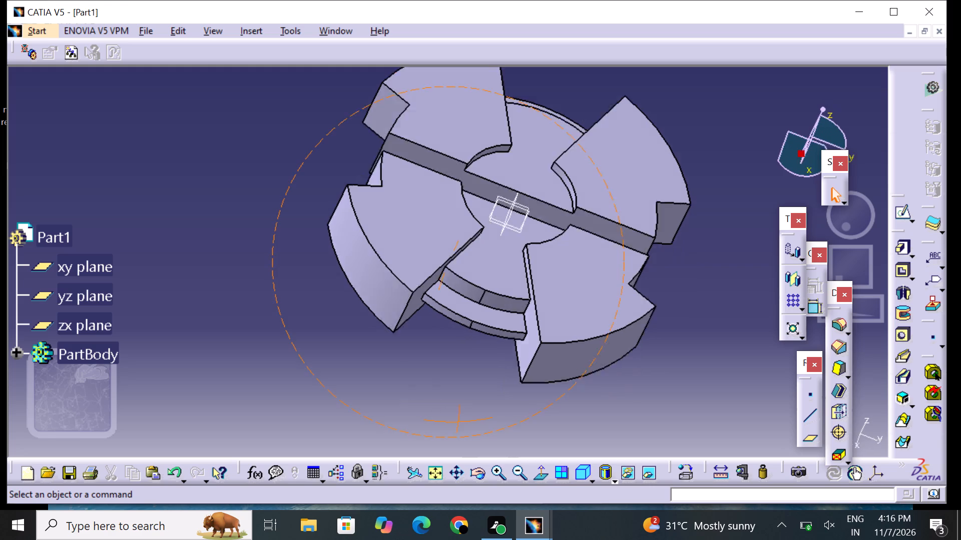
right_click_drag(471, 424, 513, 385)
middle_click_drag(471, 424, 511, 383)
middle_click_drag(489, 331, 496, 457)
right_click_drag(493, 349, 496, 457)
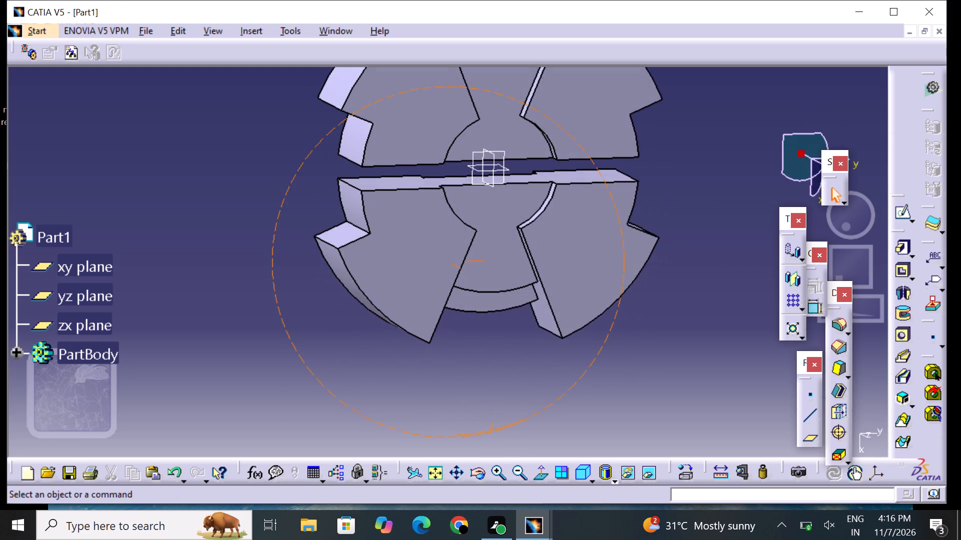
middle_click_drag(496, 457, 489, 343)
right_click_drag(496, 457, 489, 343)
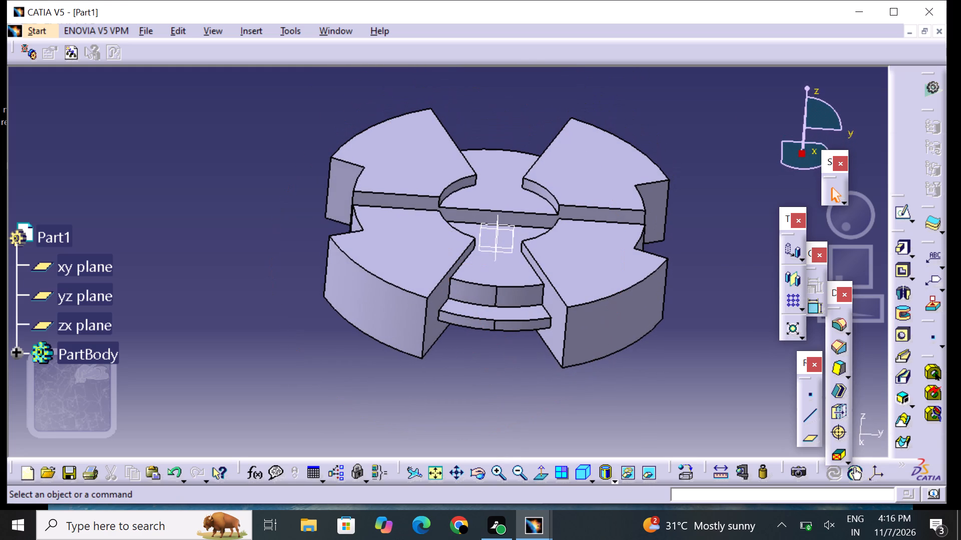
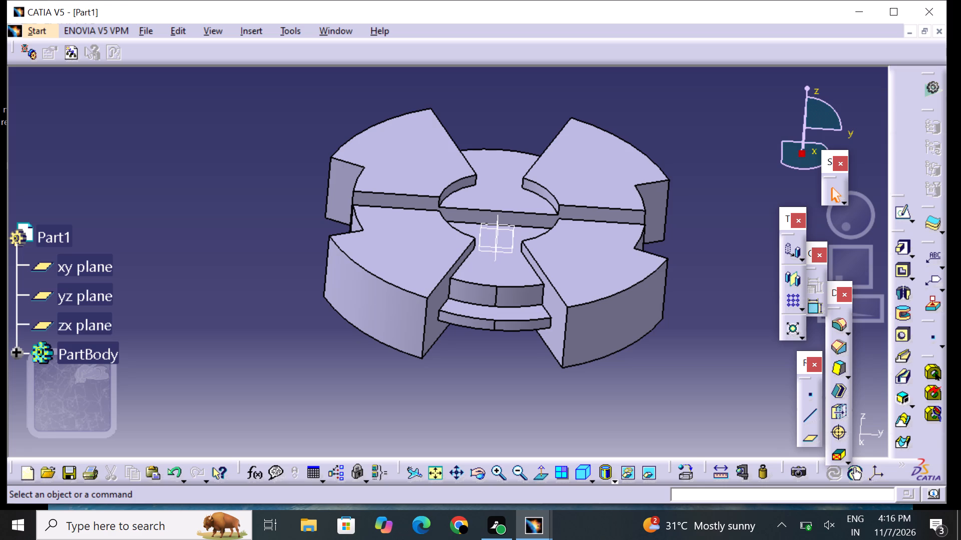
Sketch a circle about 28 mm in diameter on the xy plane, centred on the origin.
left_click(81, 264)
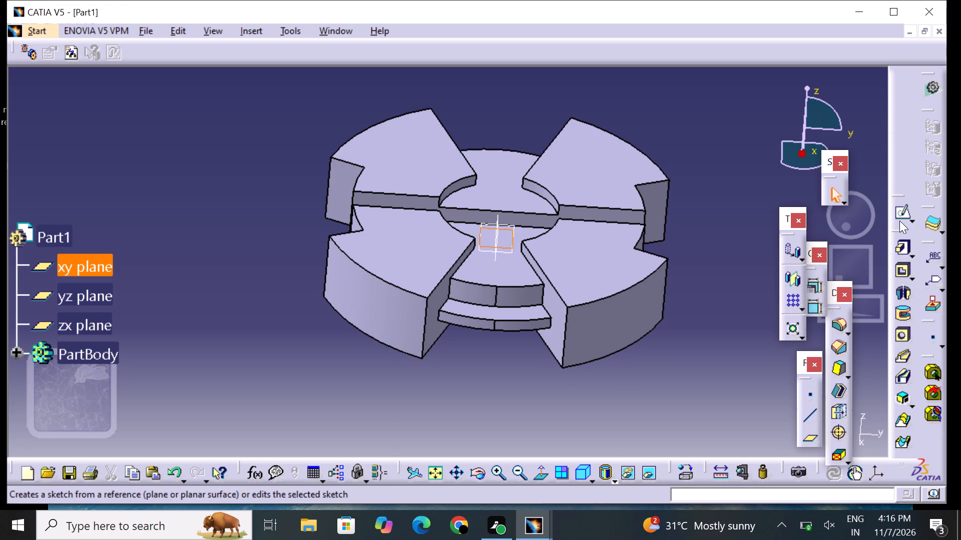
left_click(900, 218)
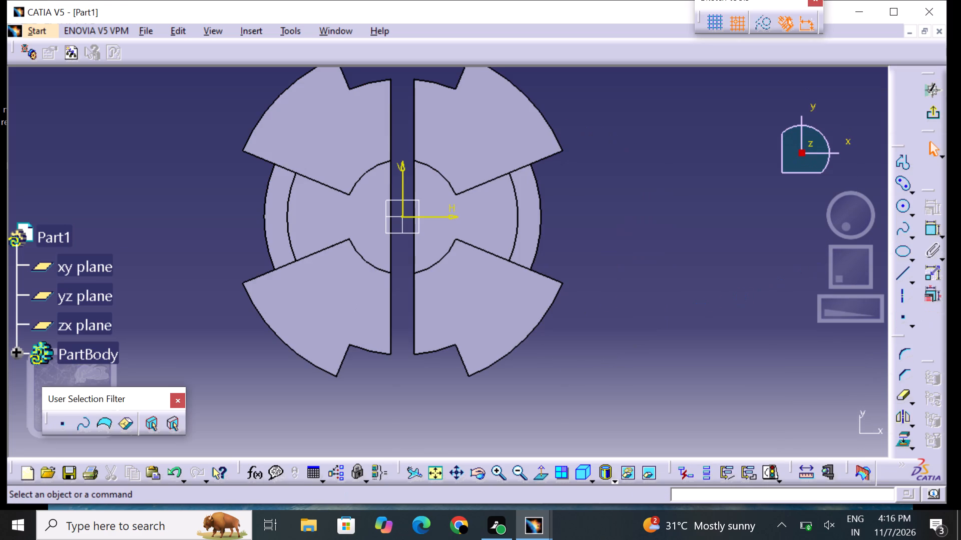
middle_click_drag(614, 289, 667, 364)
middle_click_drag(652, 305, 663, 285)
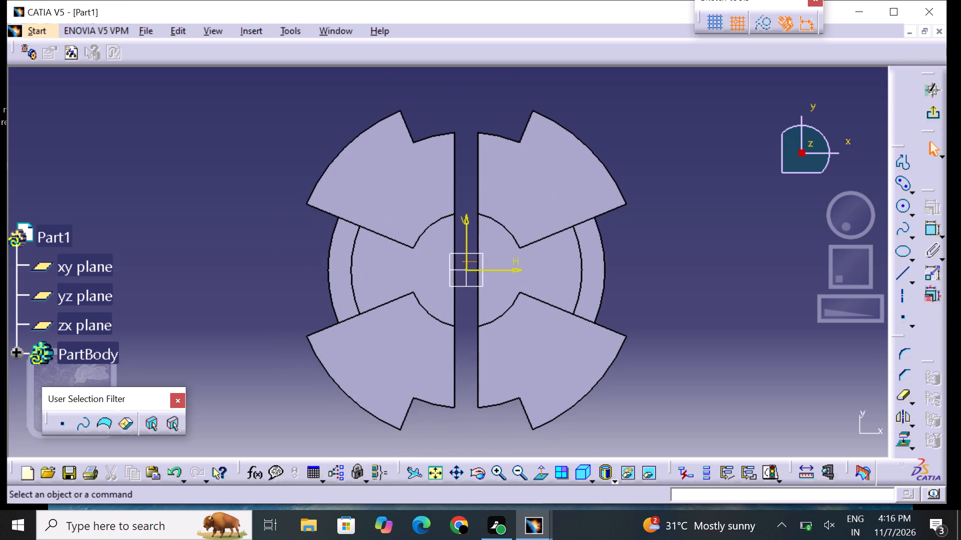
middle_click_drag(663, 285, 664, 285)
left_click(899, 211)
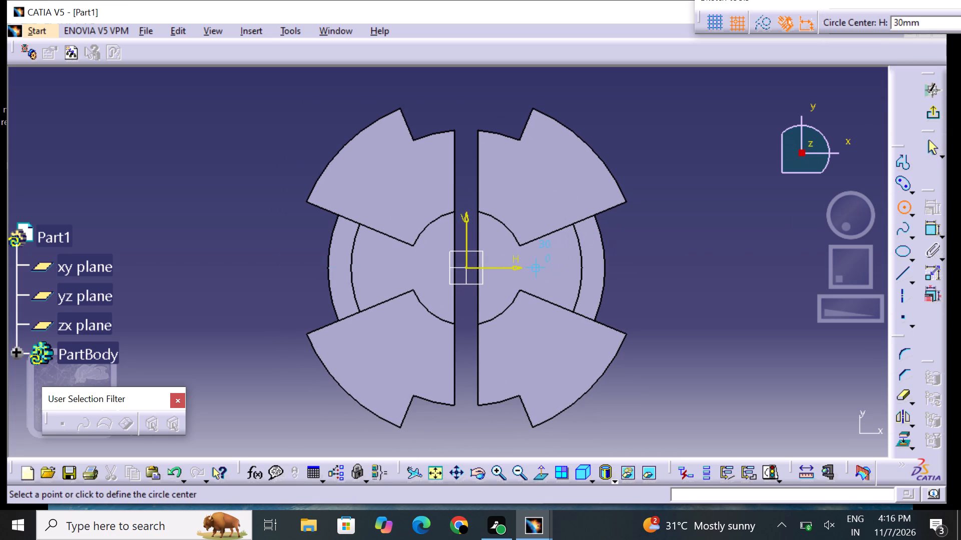
left_click_drag(466, 270, 475, 256)
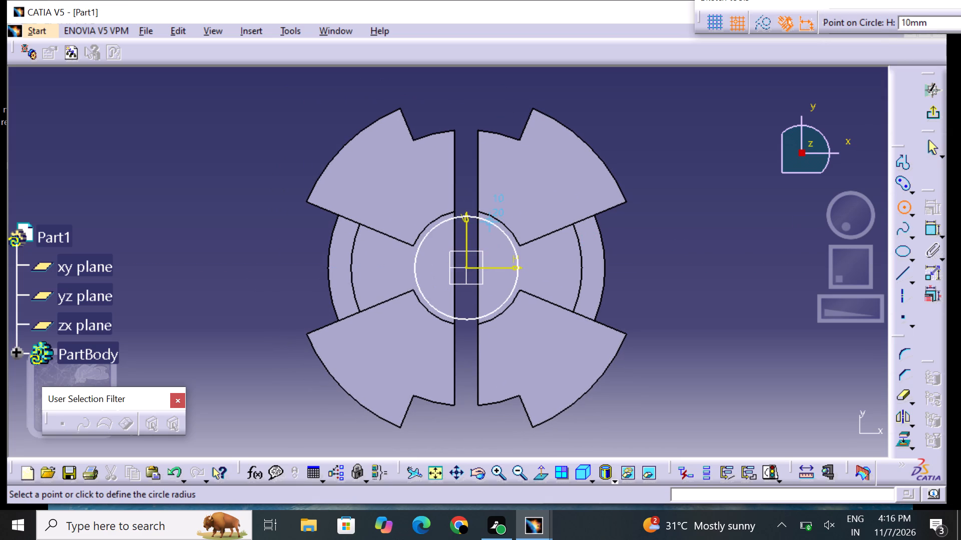
left_click(488, 238)
left_click(692, 302)
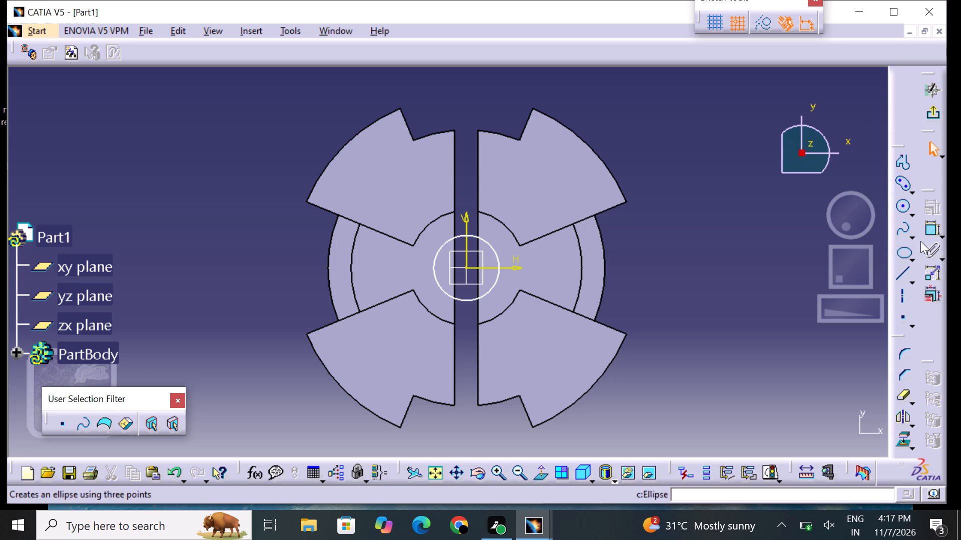
Dimension the centre circle, set its diameter to 36 mm, and finish the sketch.
left_click_drag(933, 232, 925, 238)
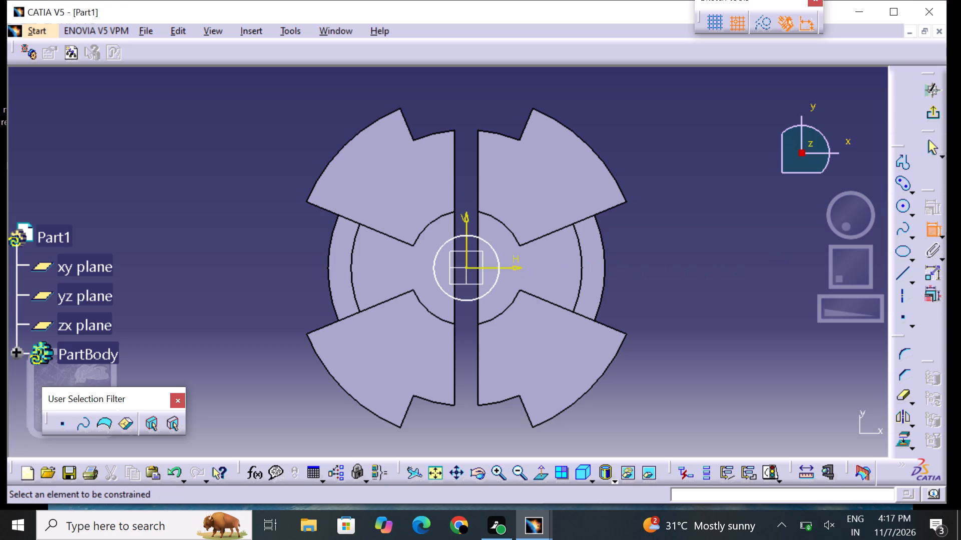
left_click(497, 276)
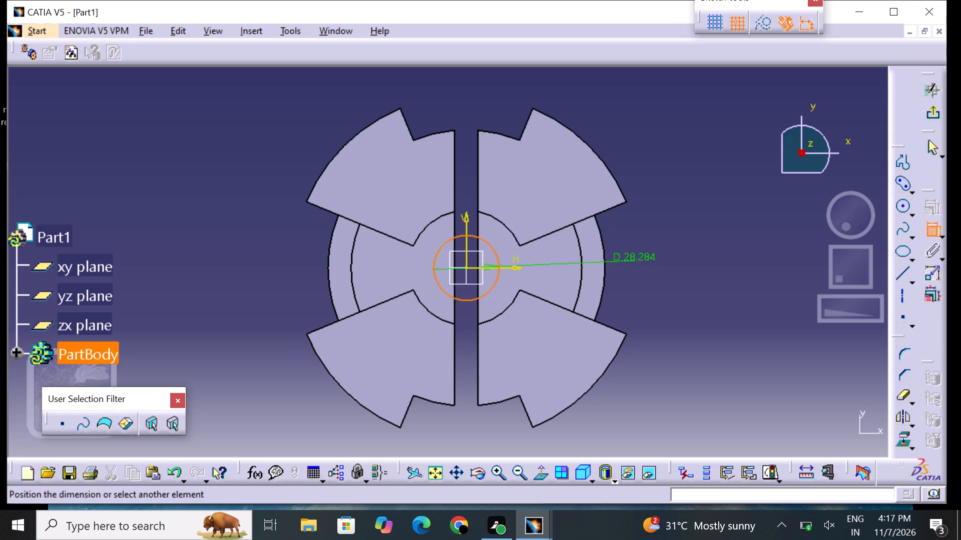
left_click(641, 259)
double_click(641, 259)
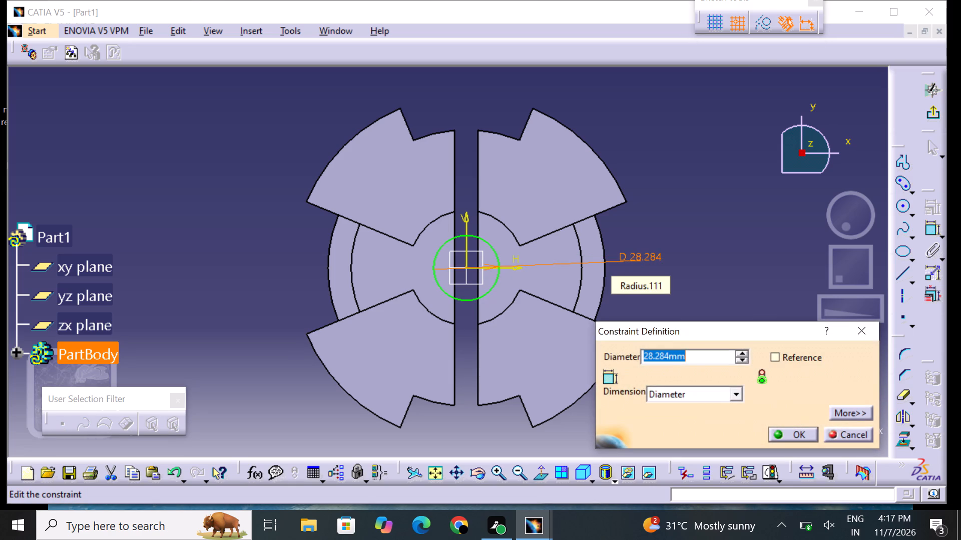
key("BackSpace")
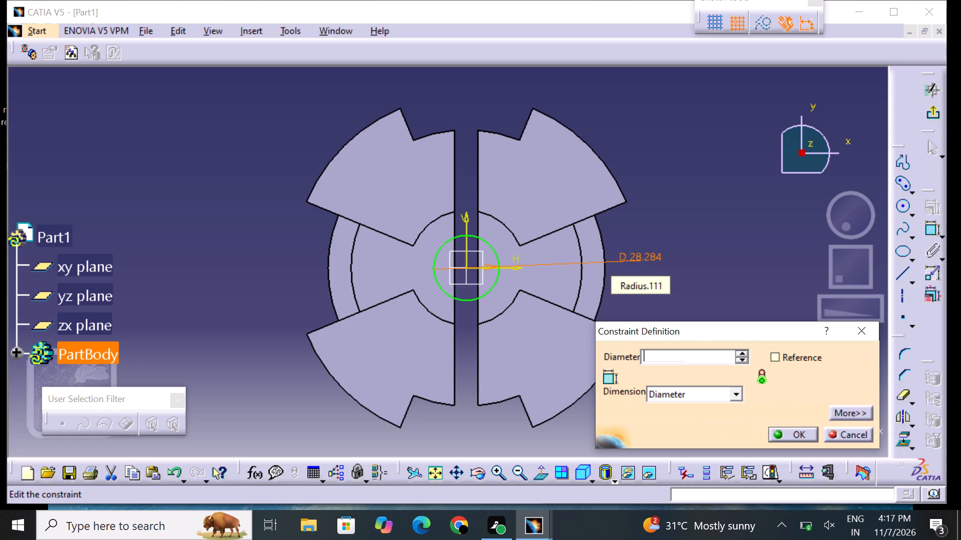
type("36")
key("Return")
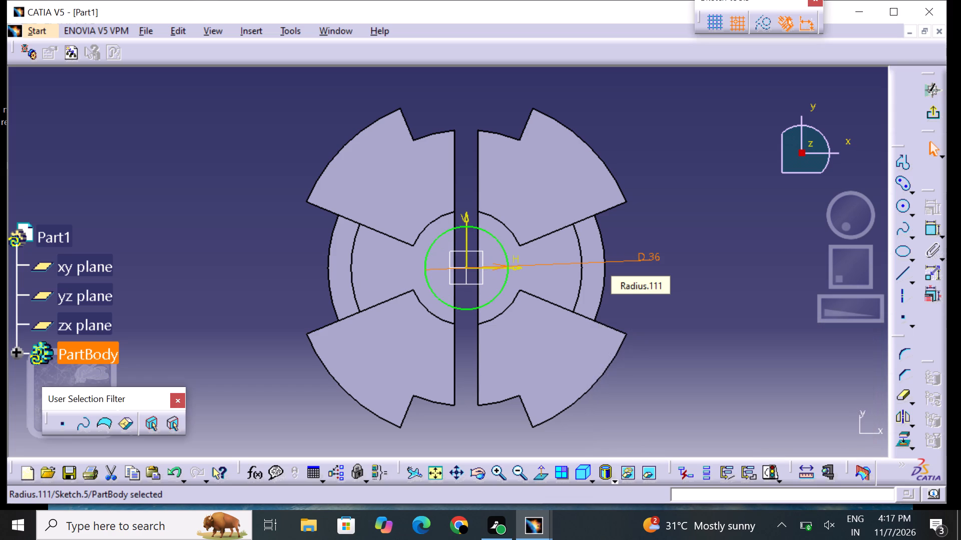
left_click(715, 330)
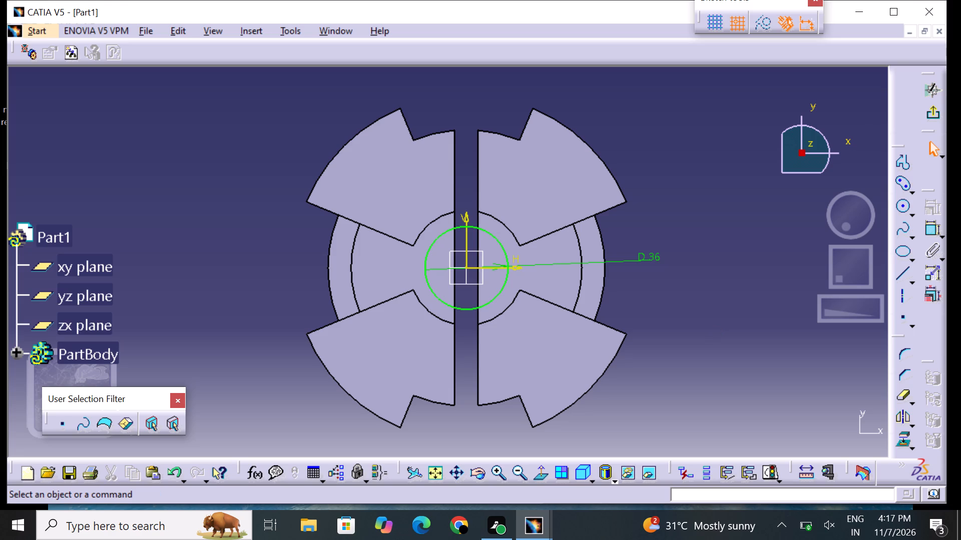
left_click(930, 111)
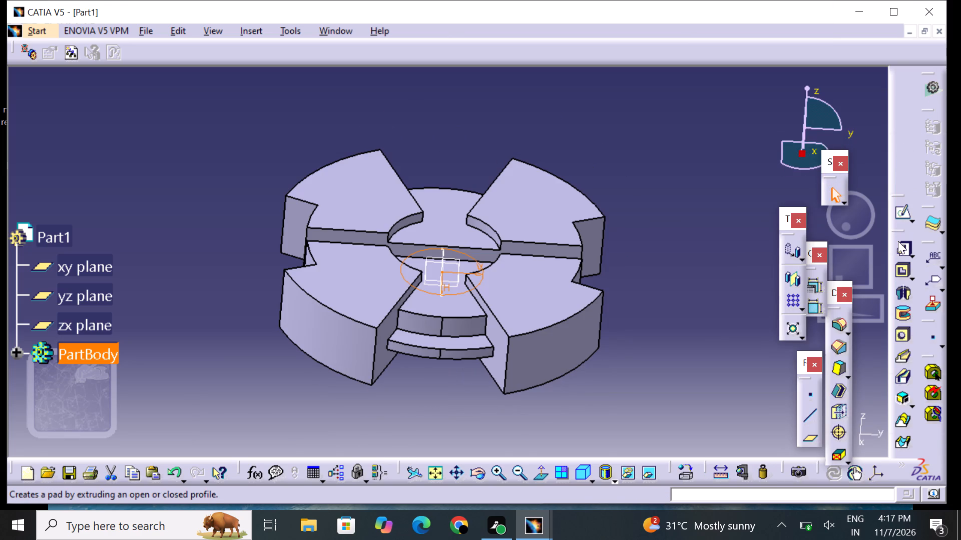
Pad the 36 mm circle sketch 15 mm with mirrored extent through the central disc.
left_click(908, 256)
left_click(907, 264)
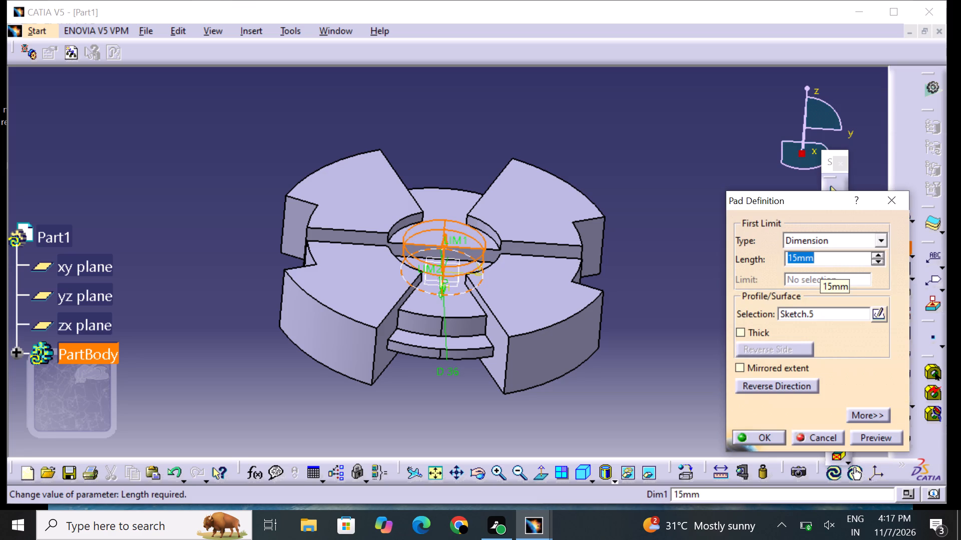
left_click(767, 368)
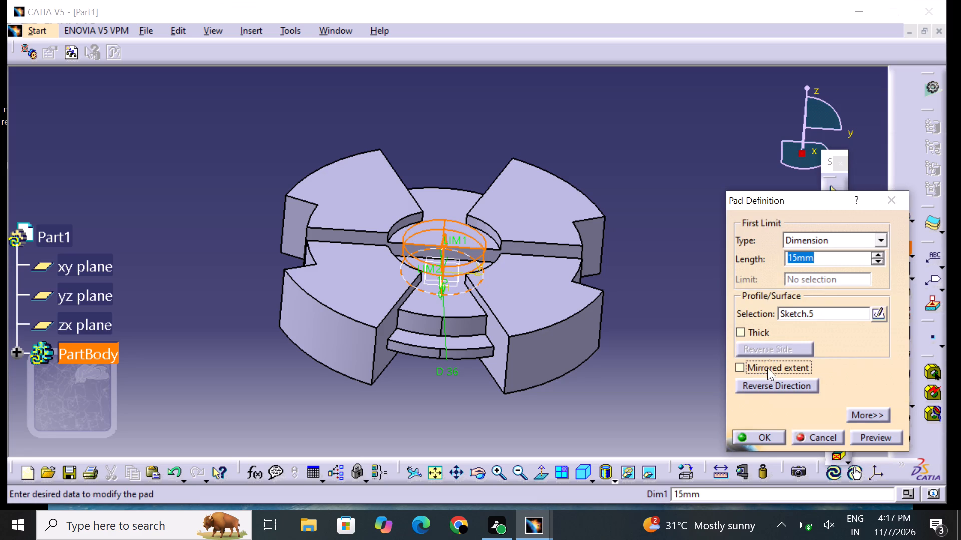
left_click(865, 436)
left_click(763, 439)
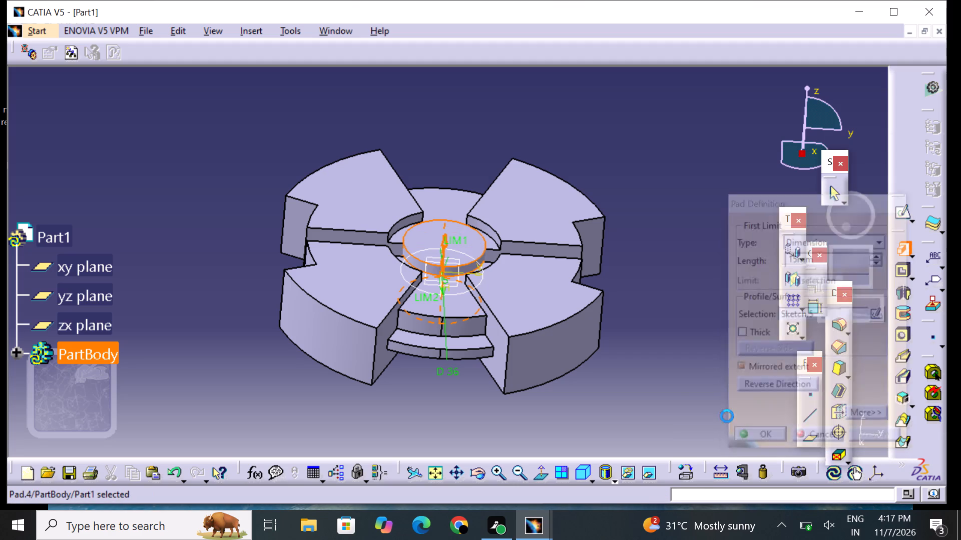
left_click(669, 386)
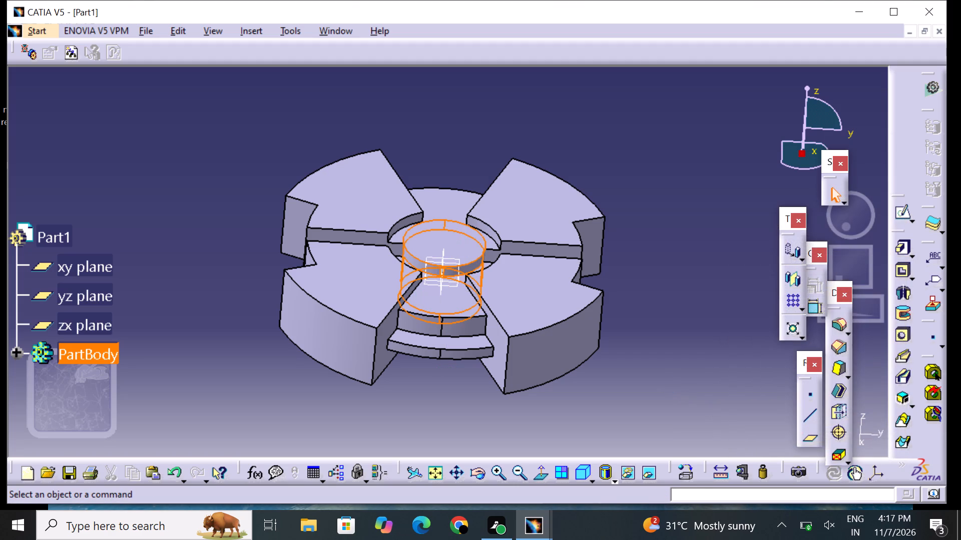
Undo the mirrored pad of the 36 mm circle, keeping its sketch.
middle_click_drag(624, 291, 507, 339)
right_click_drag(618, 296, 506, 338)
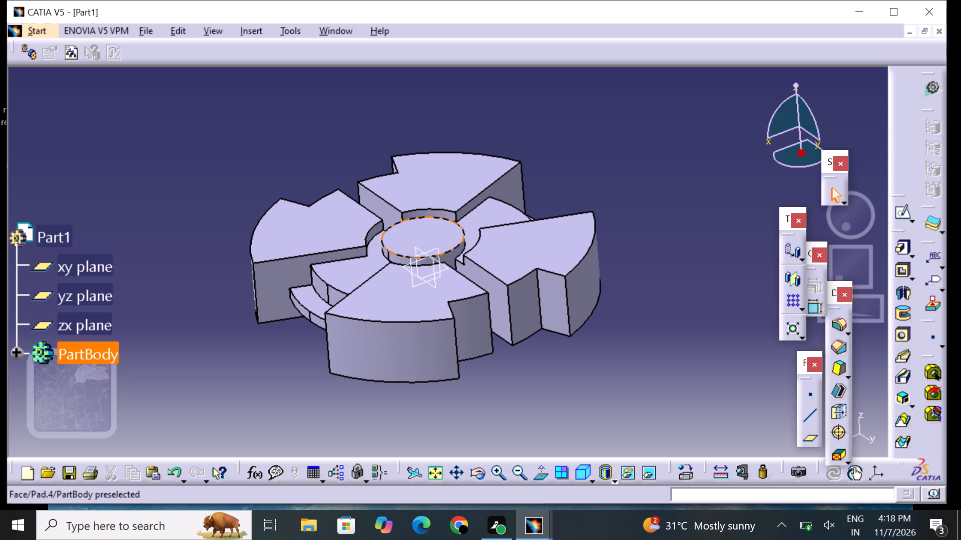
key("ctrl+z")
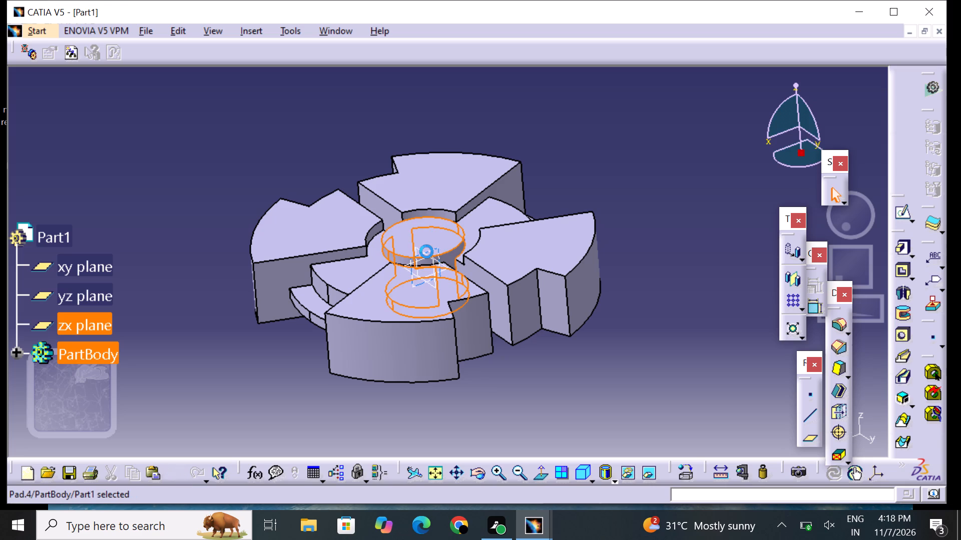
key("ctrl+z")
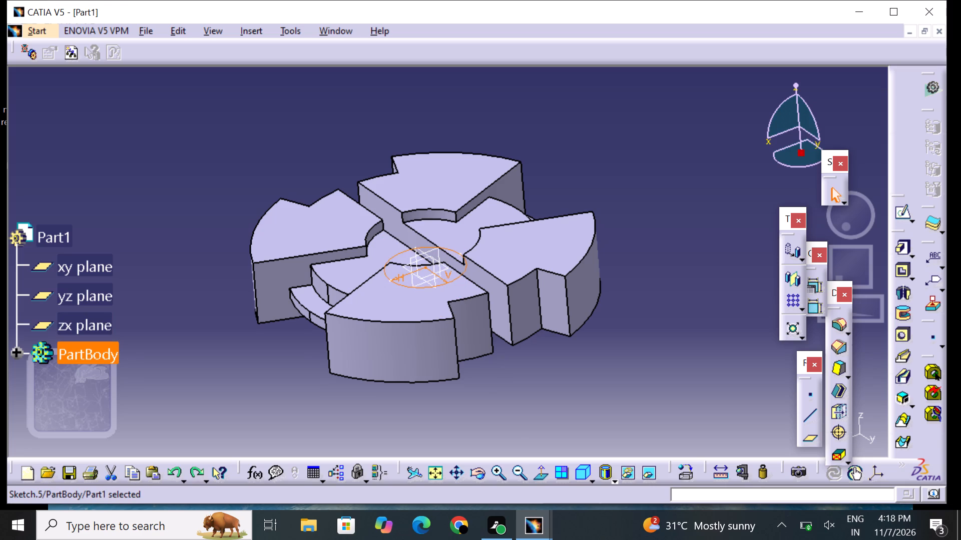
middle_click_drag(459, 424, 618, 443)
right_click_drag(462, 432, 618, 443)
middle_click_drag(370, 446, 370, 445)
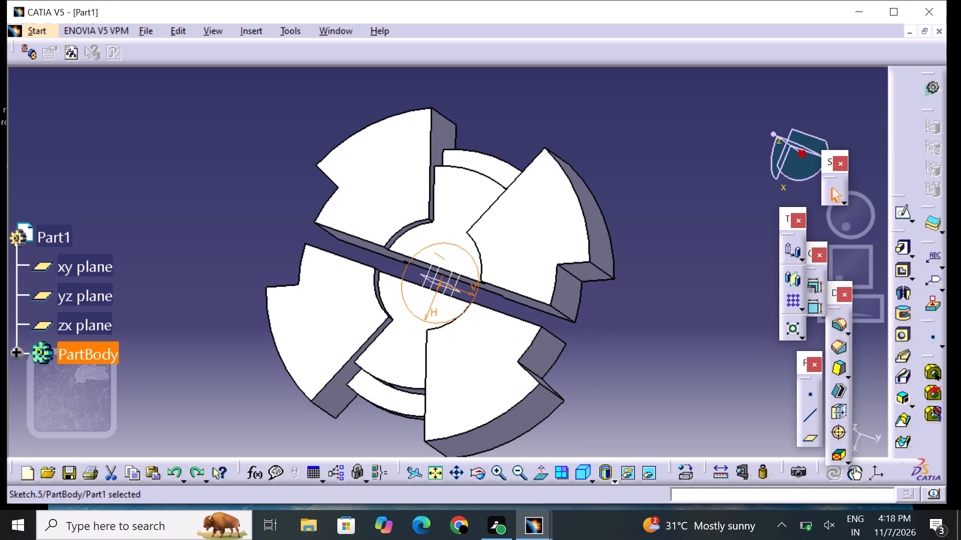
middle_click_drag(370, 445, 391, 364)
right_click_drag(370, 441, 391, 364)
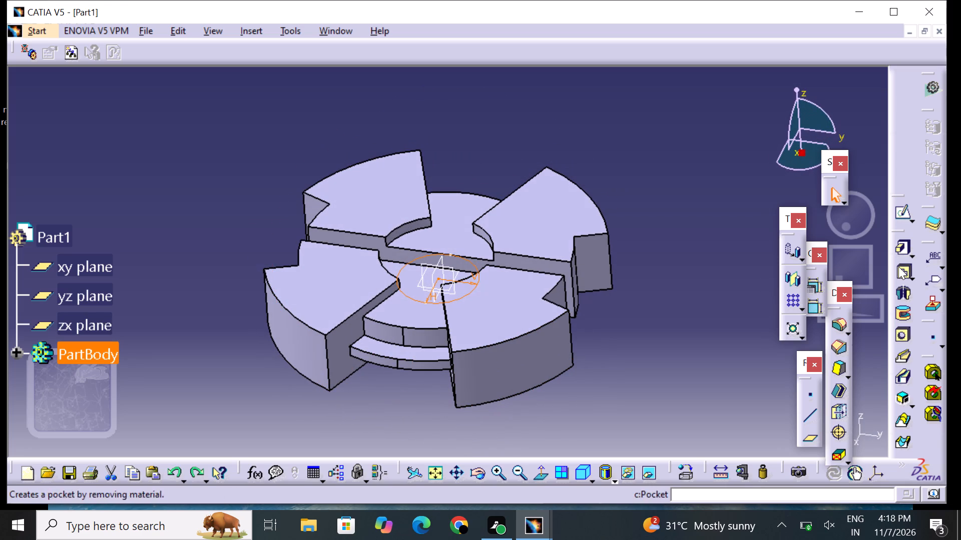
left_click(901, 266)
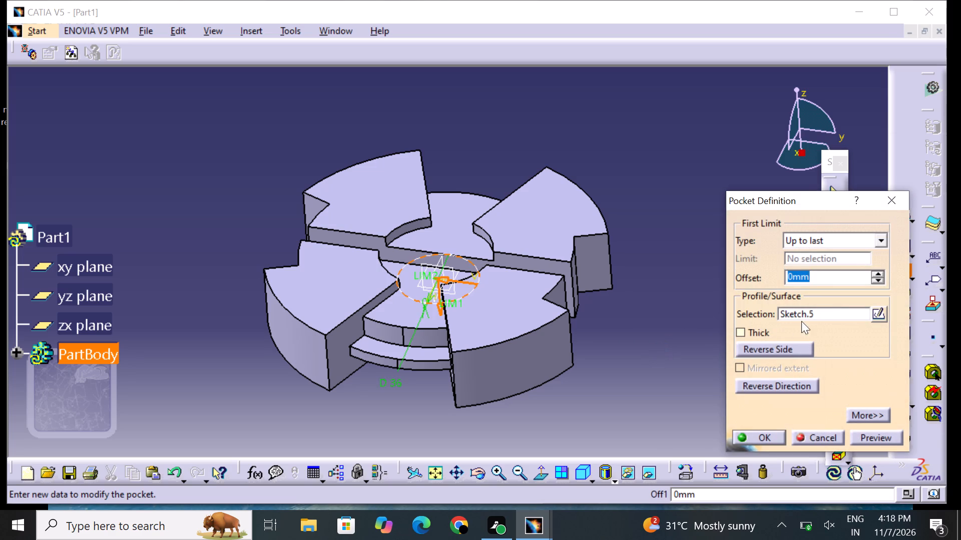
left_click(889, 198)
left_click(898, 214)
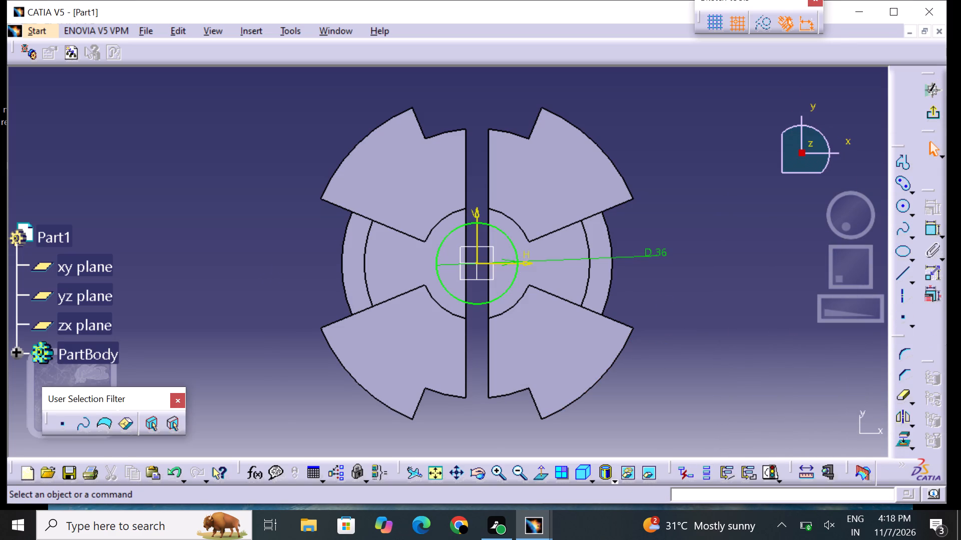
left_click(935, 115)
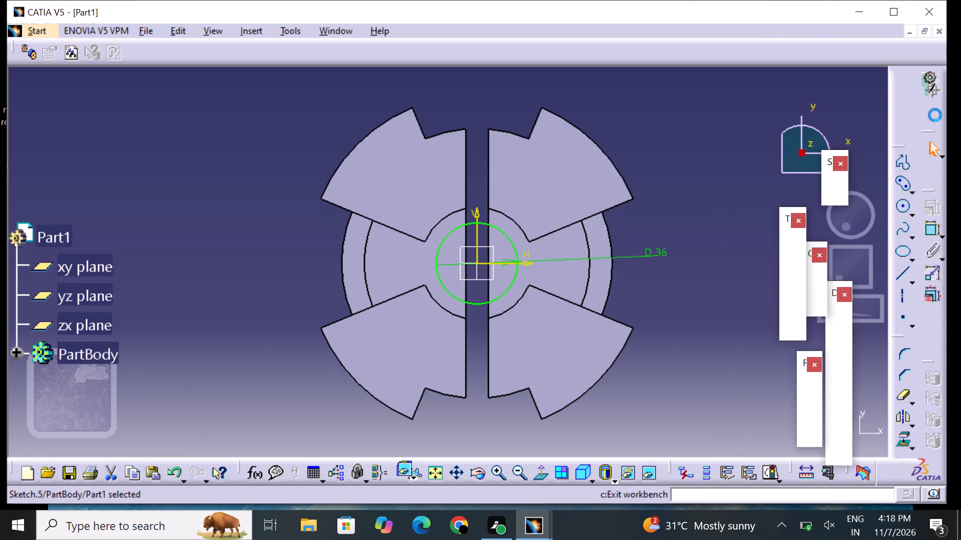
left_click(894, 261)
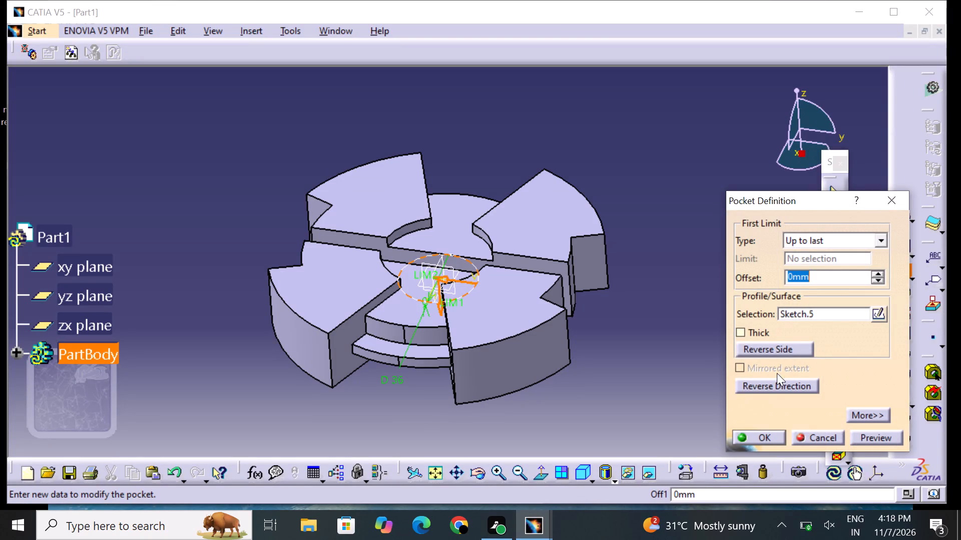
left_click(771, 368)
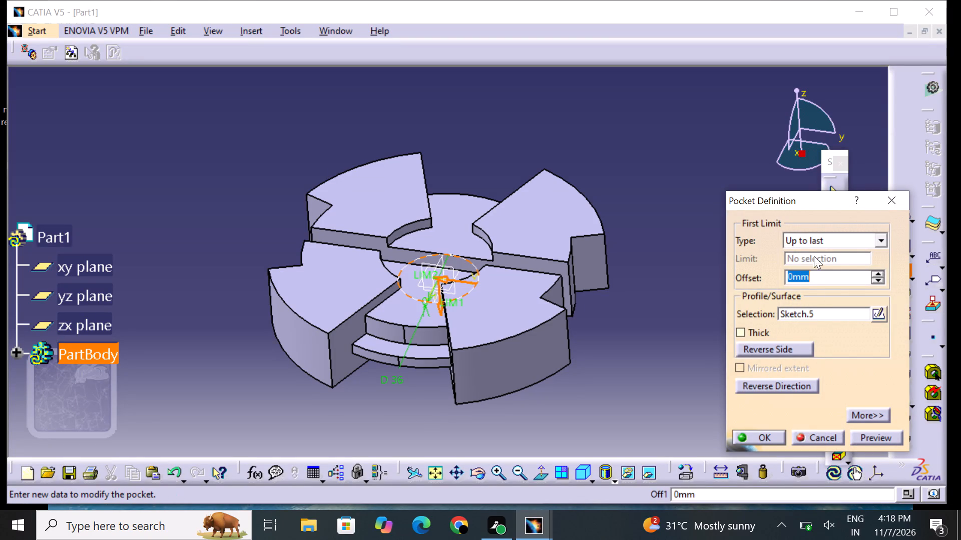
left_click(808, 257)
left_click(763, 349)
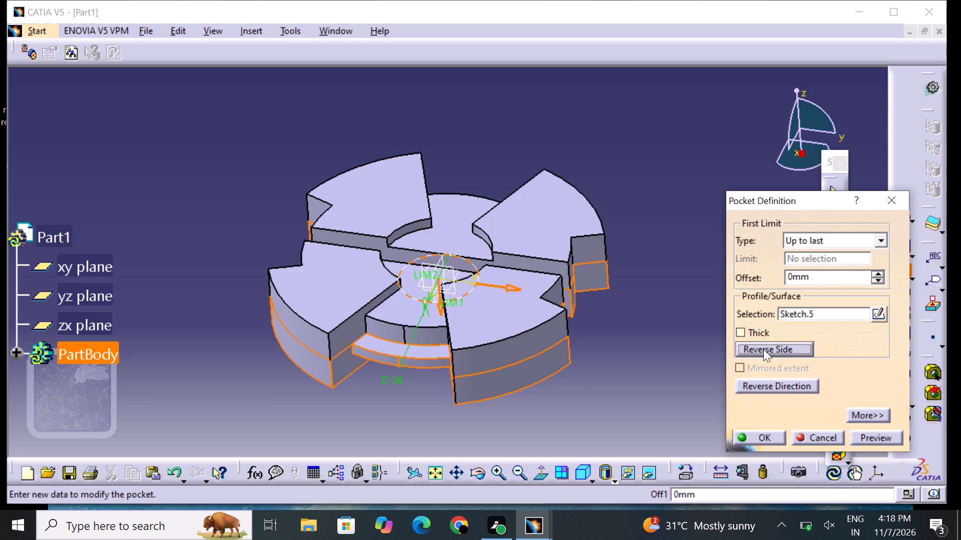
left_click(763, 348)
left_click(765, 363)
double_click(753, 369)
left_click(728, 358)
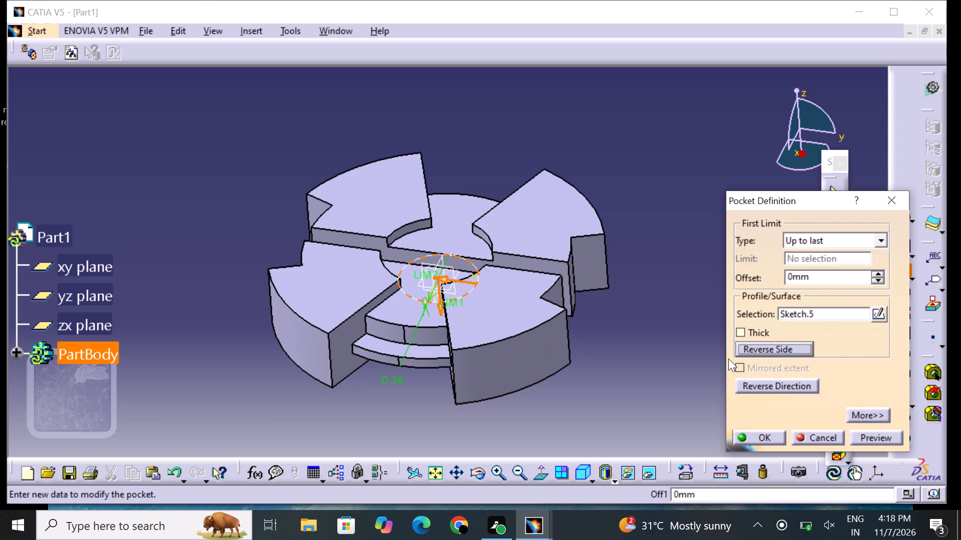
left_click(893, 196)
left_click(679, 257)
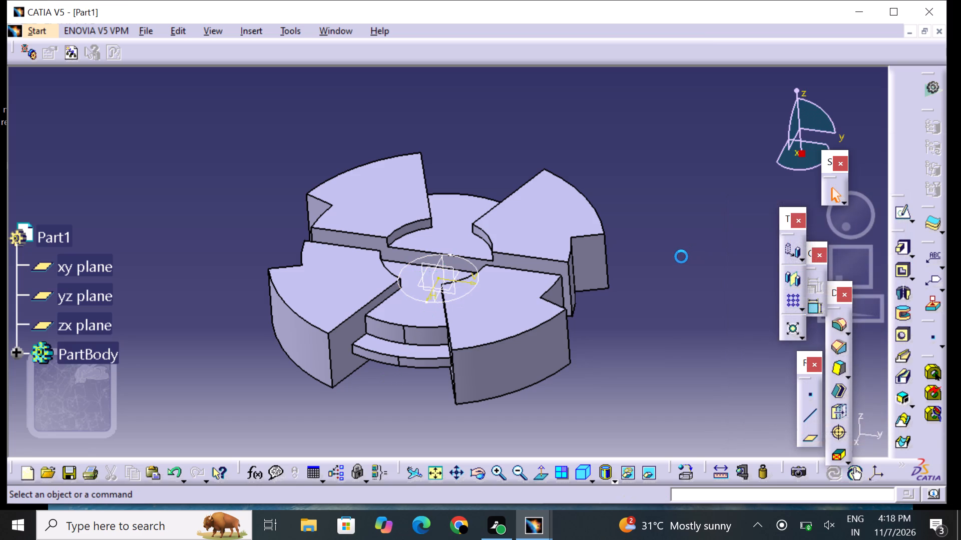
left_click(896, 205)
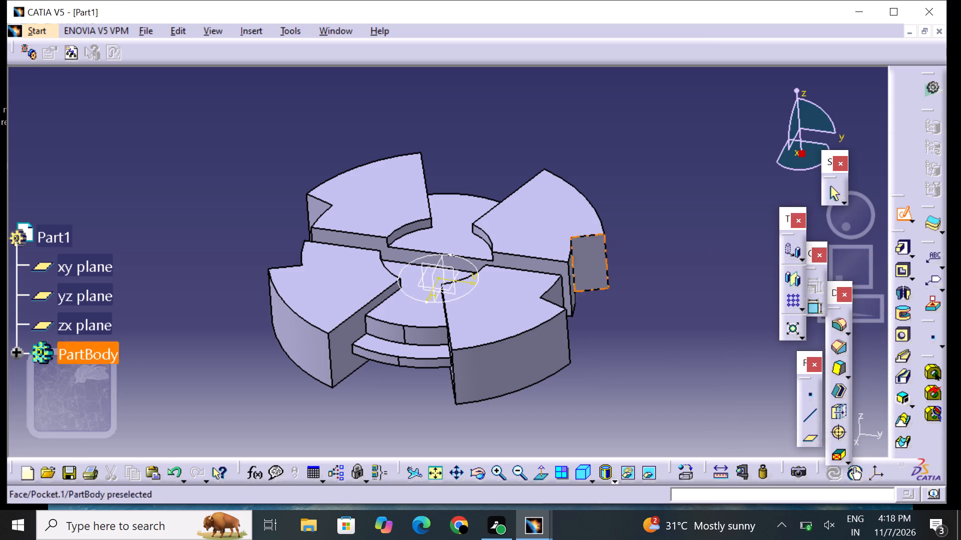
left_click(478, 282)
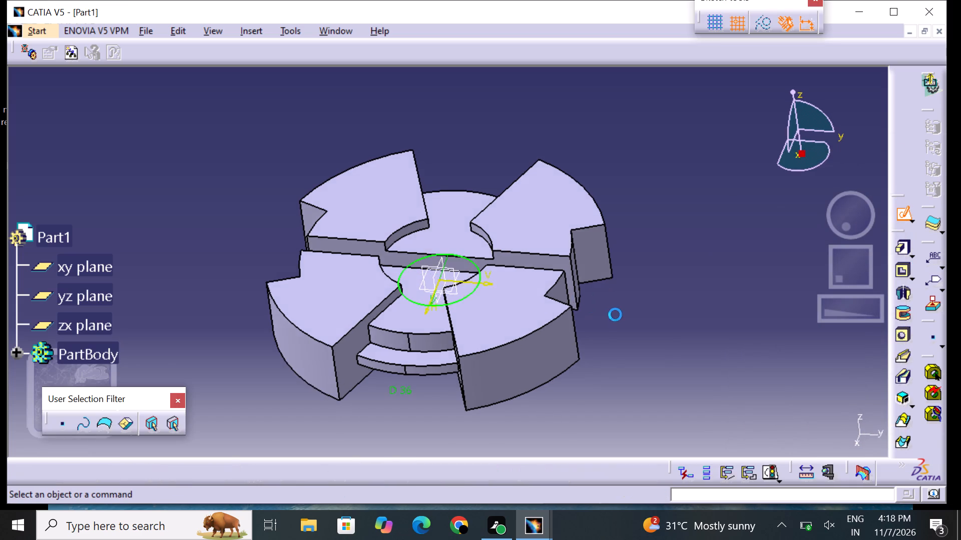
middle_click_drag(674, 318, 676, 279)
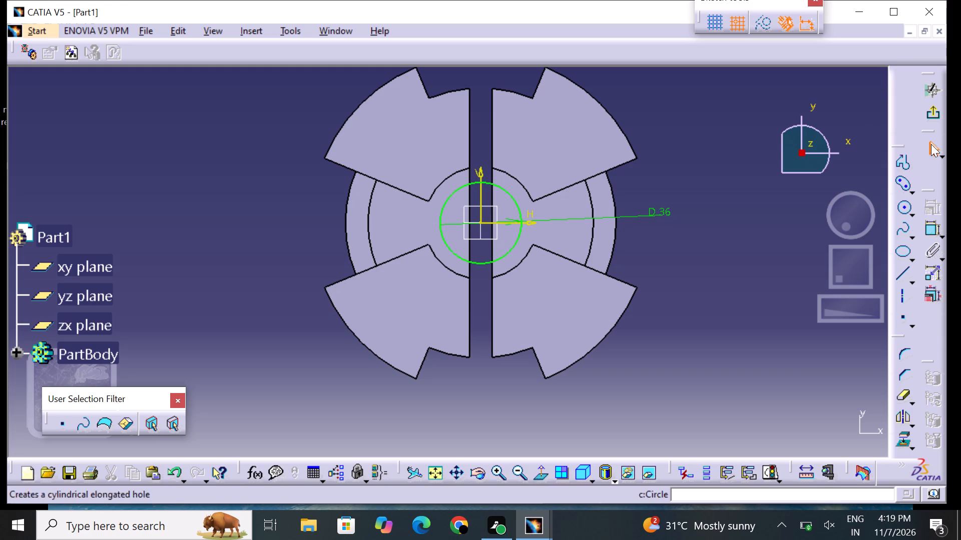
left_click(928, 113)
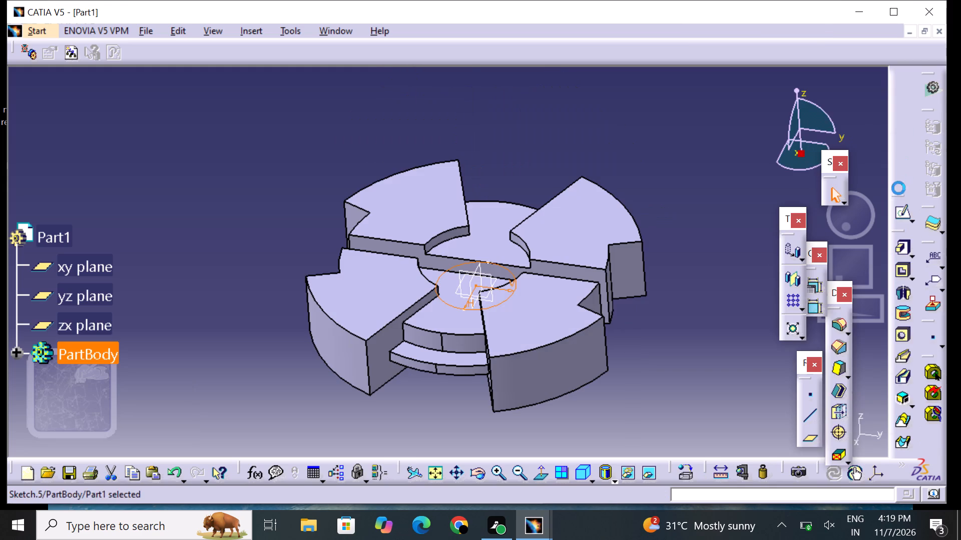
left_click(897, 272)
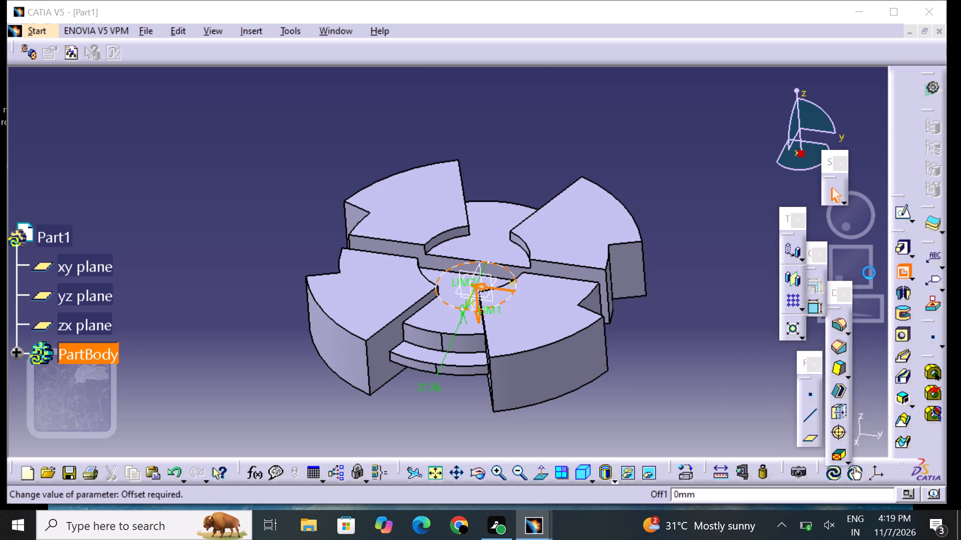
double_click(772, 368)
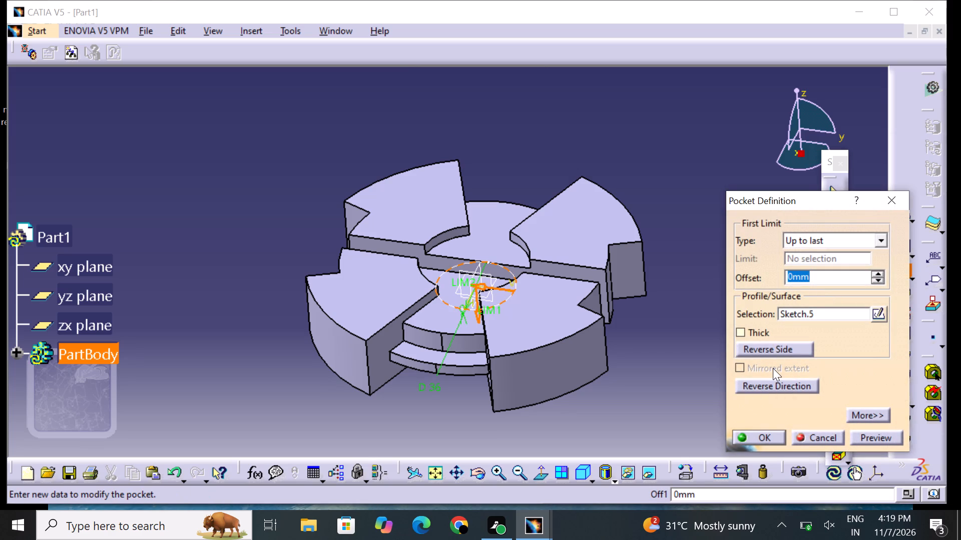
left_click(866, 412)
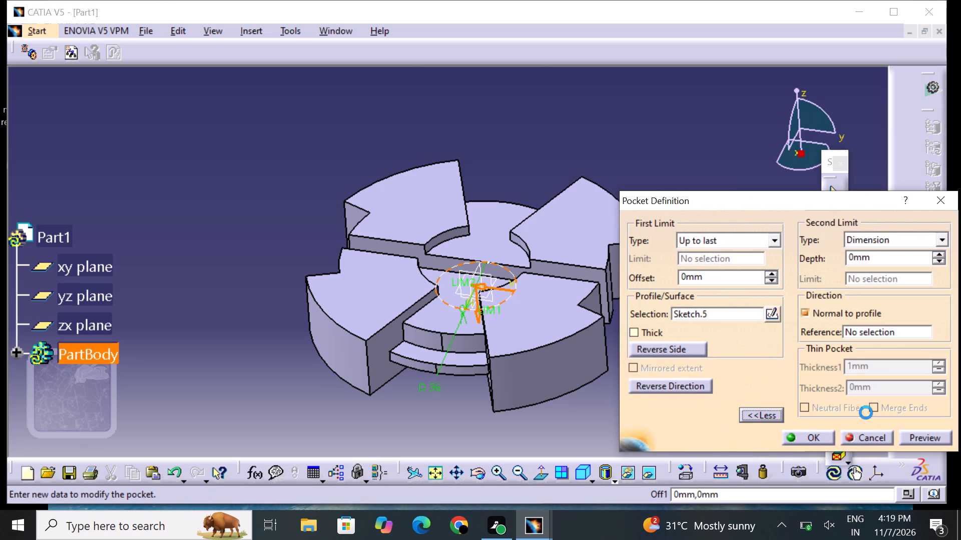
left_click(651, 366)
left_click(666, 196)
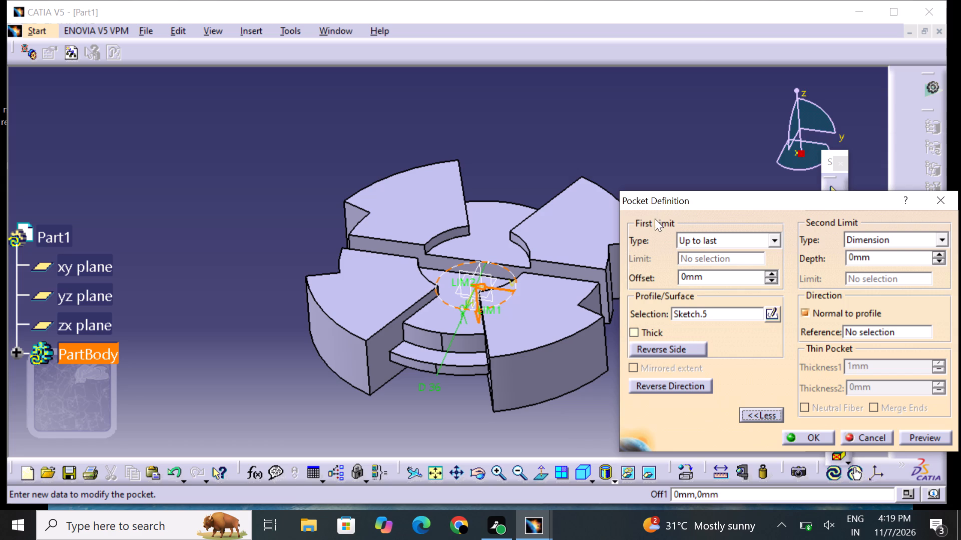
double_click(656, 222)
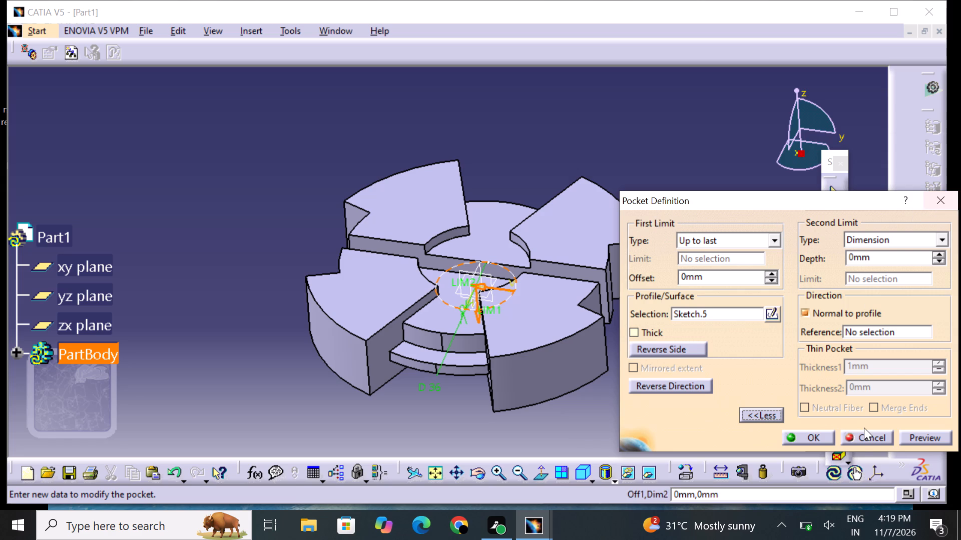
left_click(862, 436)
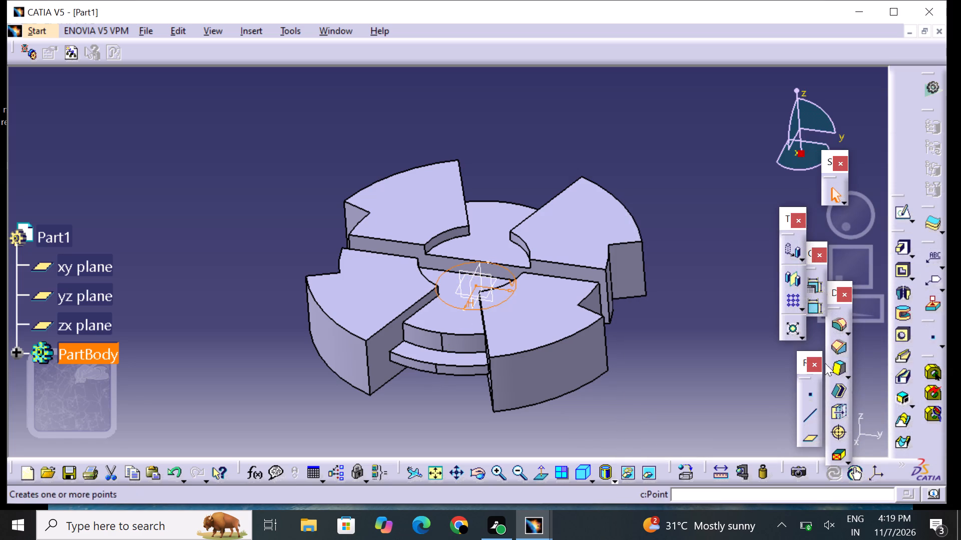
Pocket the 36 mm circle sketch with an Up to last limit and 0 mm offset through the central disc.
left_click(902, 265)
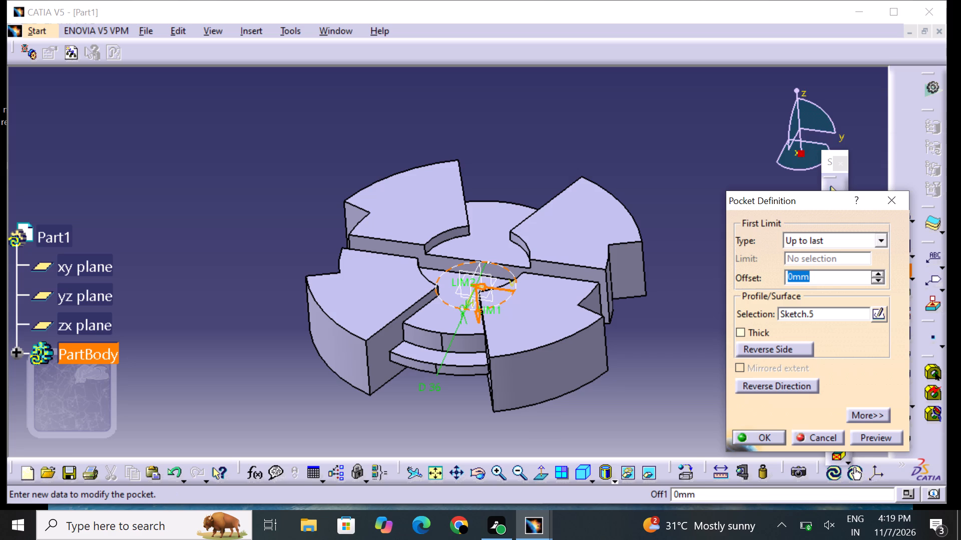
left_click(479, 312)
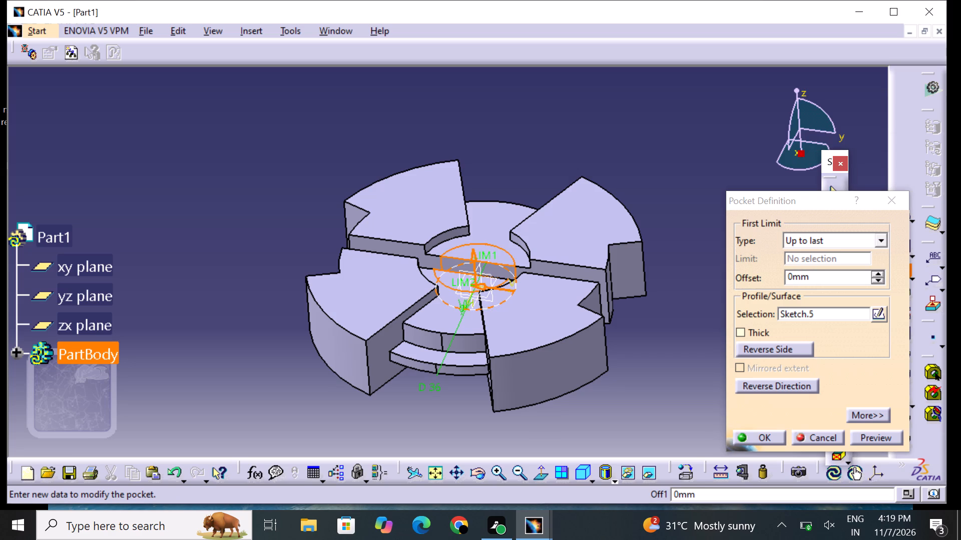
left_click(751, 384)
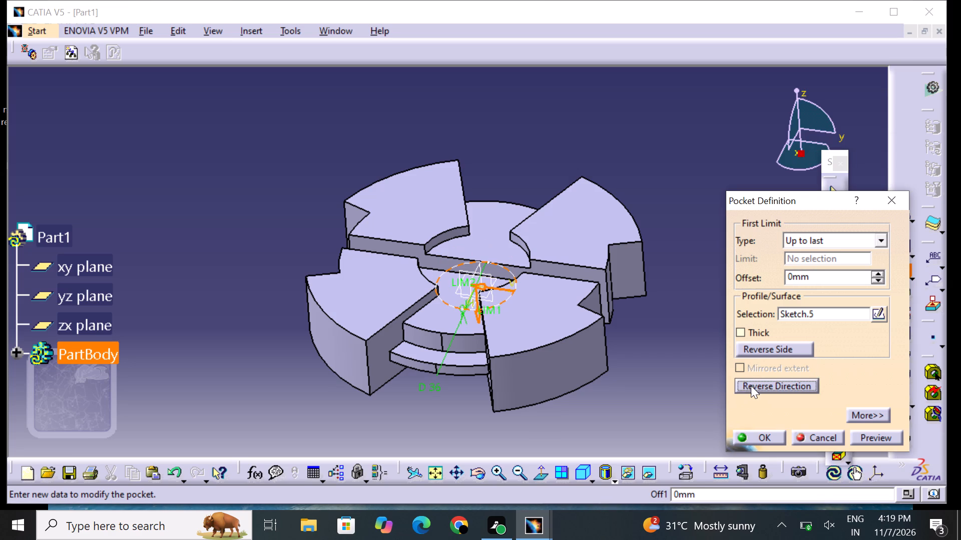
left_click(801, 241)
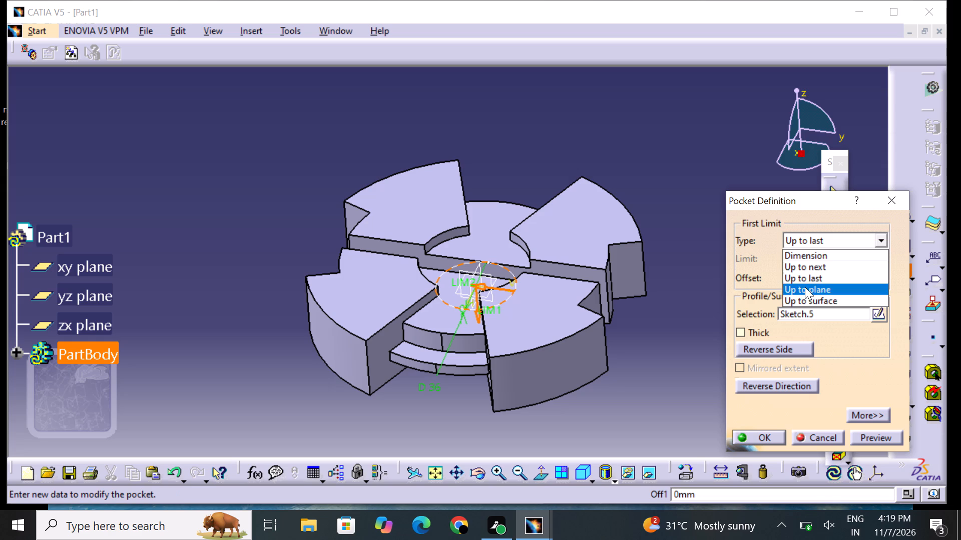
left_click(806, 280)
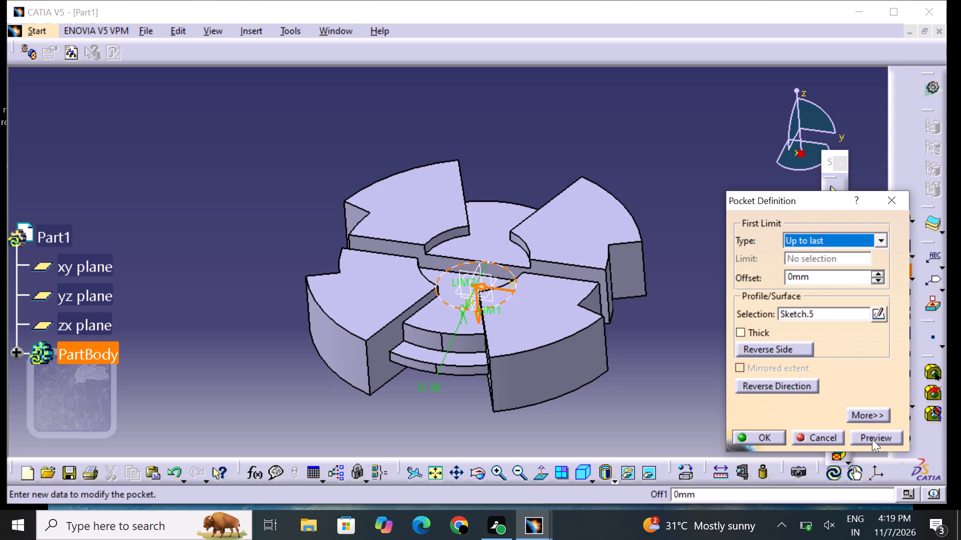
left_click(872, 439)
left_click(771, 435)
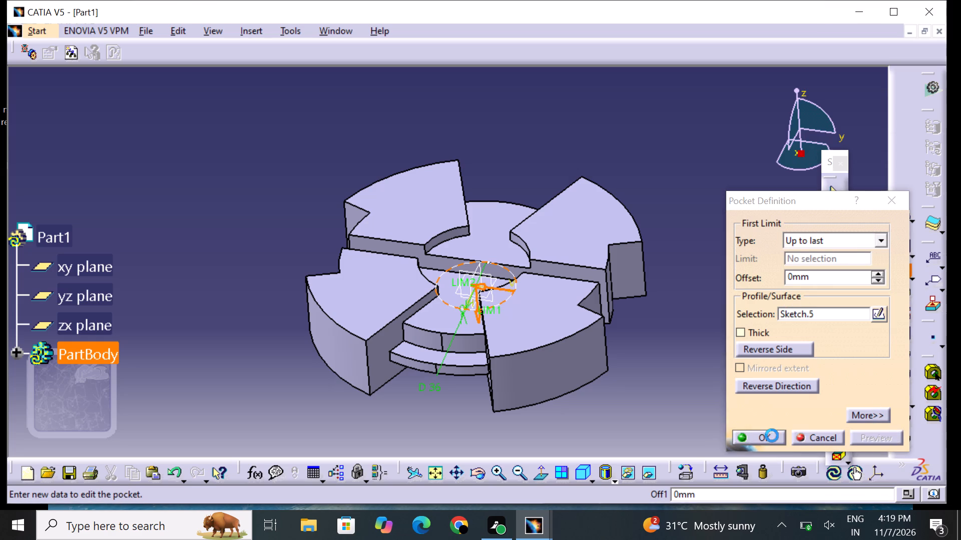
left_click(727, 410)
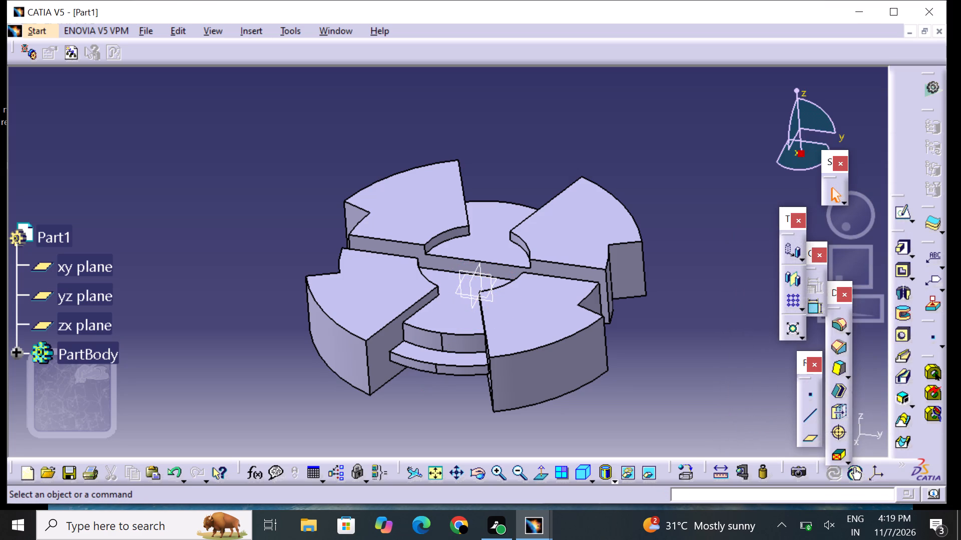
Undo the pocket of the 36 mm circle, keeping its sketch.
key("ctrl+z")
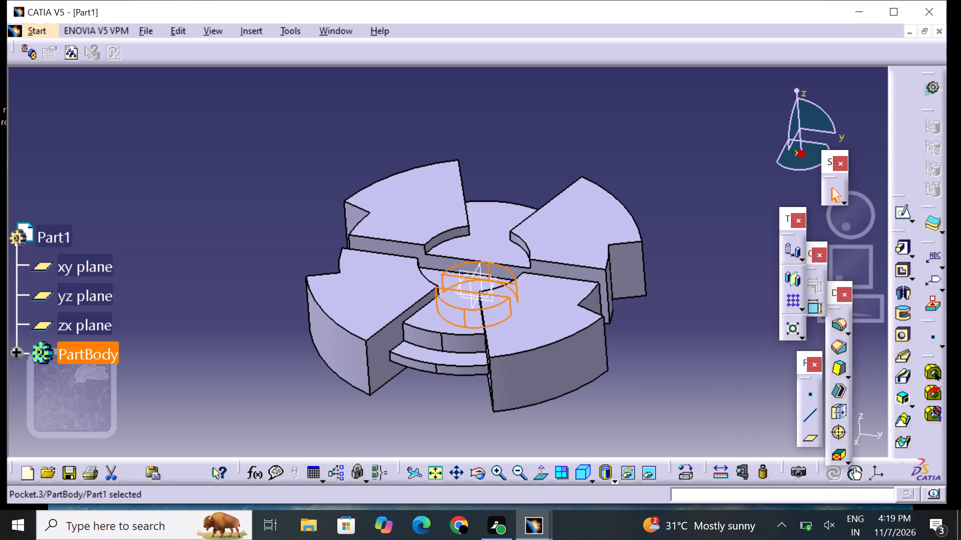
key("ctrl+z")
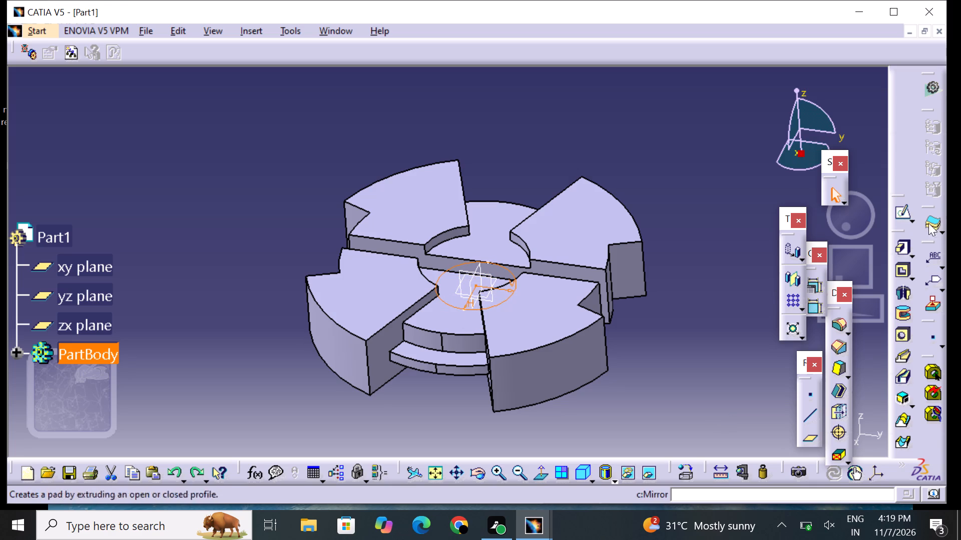
Reopen the centre circle's sketch and delete the 36 mm circle from it.
left_click_drag(901, 218, 908, 218)
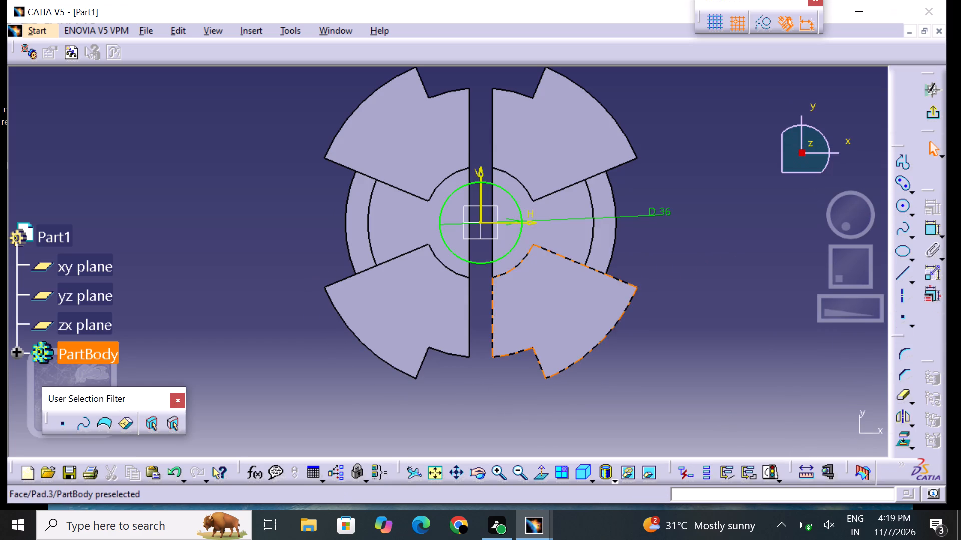
left_click(514, 244)
right_click(514, 244)
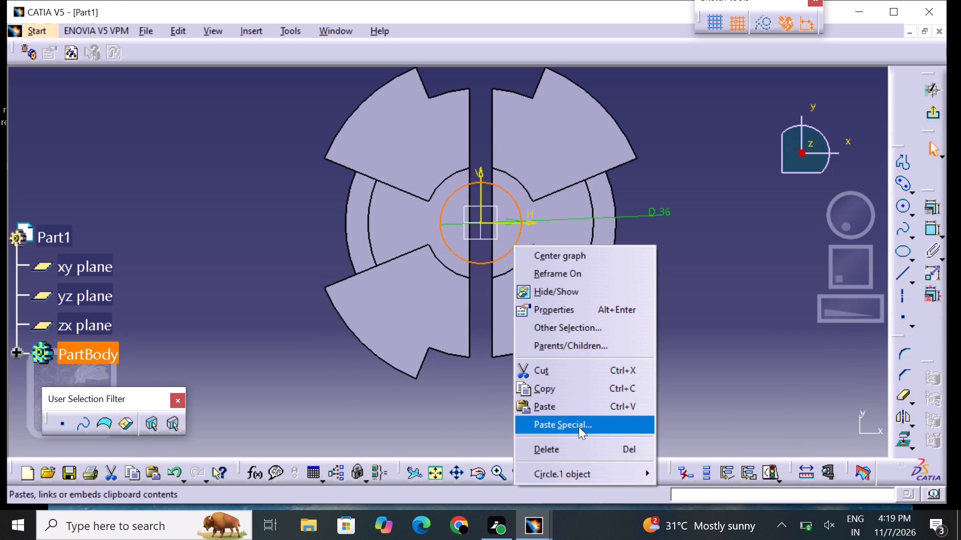
left_click(583, 446)
left_click(709, 383)
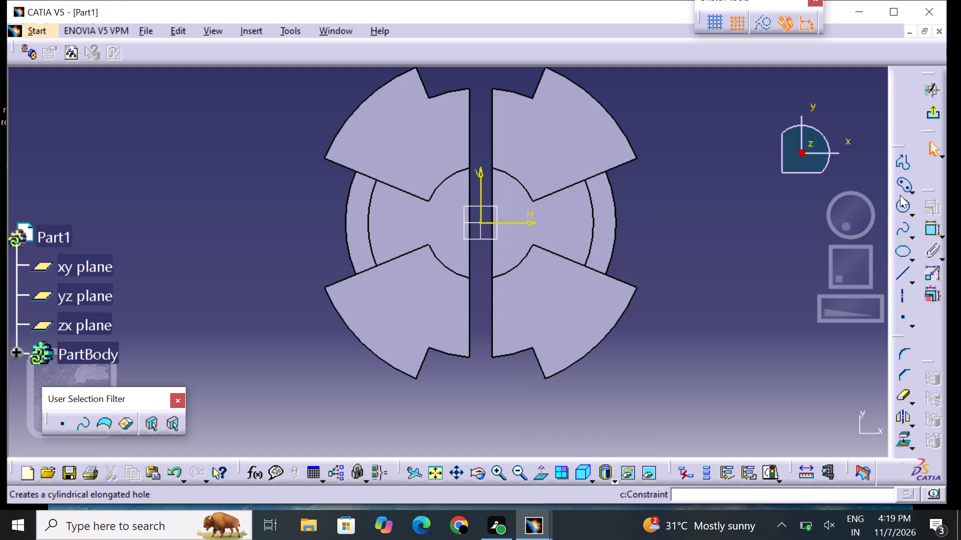
Sketch a replacement circle about 28 mm in diameter, centred on the origin.
left_click(896, 202)
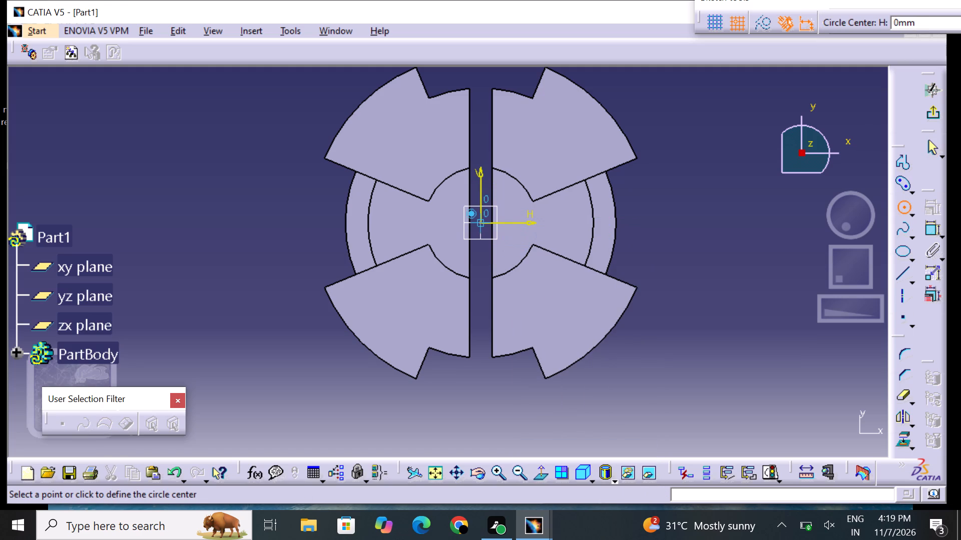
left_click(483, 226)
left_click(504, 205)
left_click(652, 264)
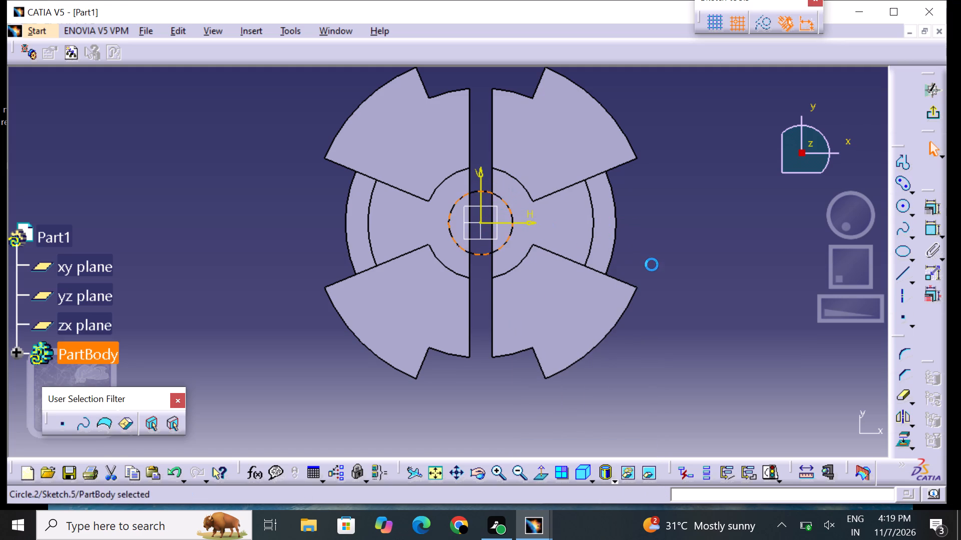
Dimension the new centre circle, set its diameter to 36 mm, and finish the sketch.
left_click(930, 228)
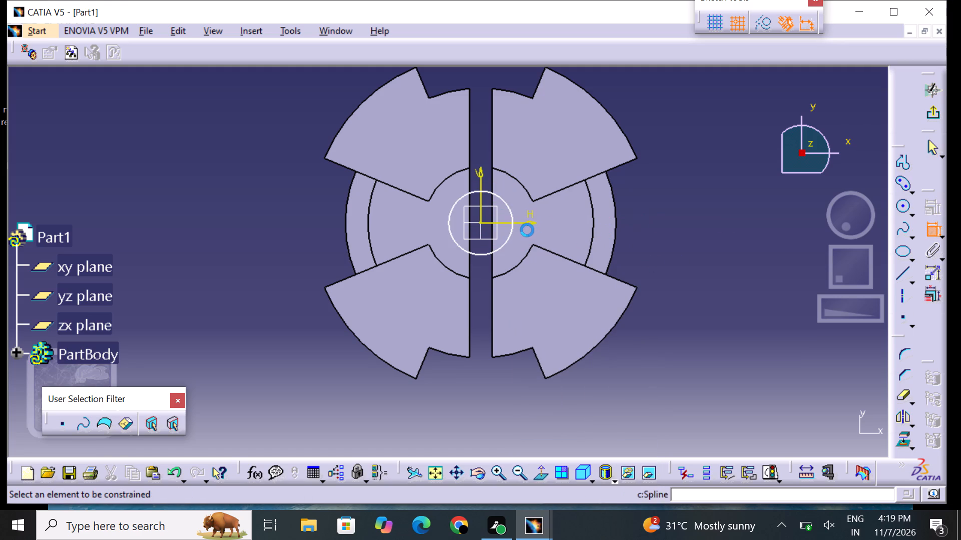
left_click_drag(510, 233, 513, 228)
left_click(689, 236)
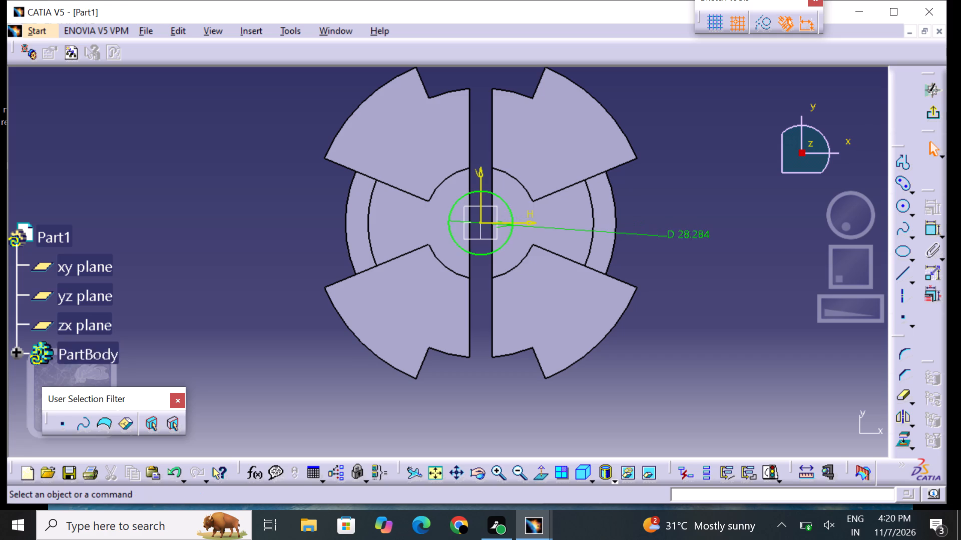
double_click(688, 233)
key("BackSpace")
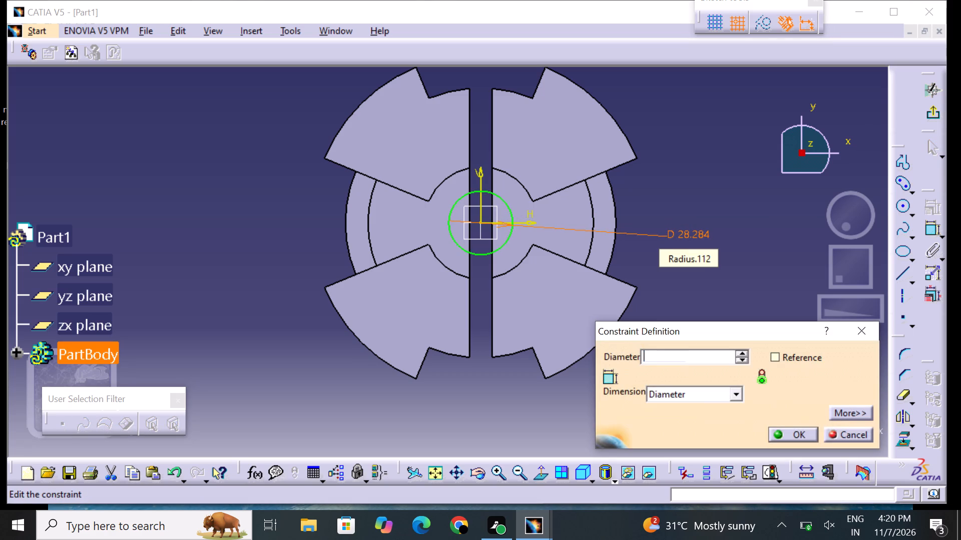
type("36")
key("Return")
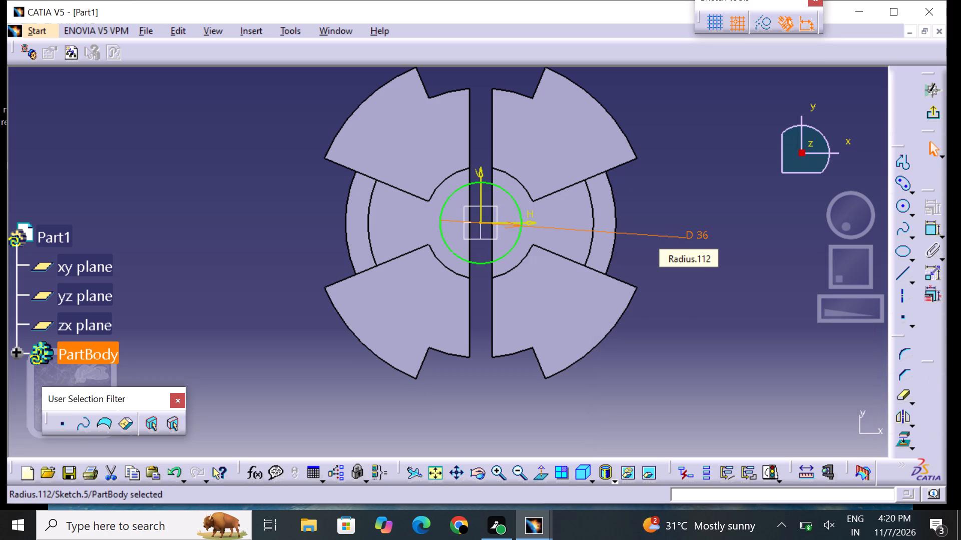
left_click(682, 312)
left_click(928, 118)
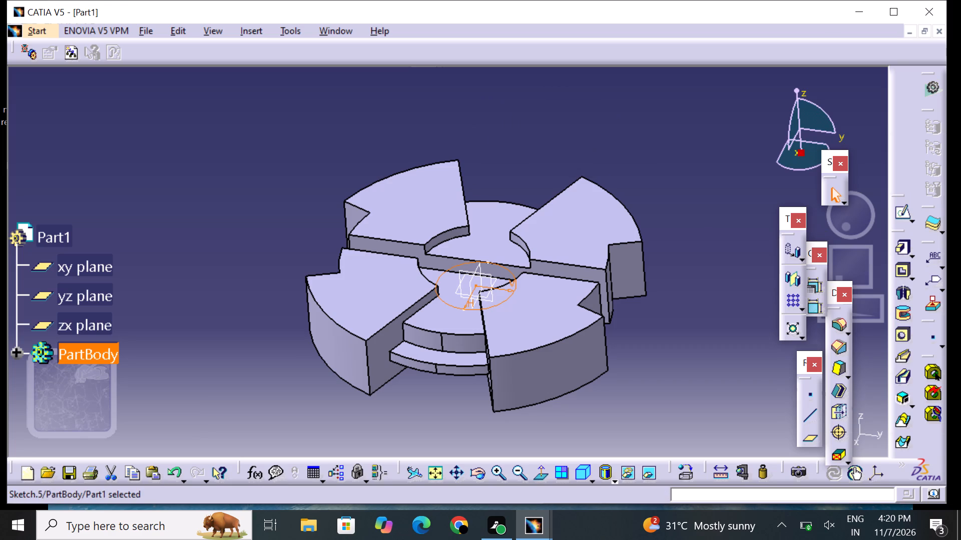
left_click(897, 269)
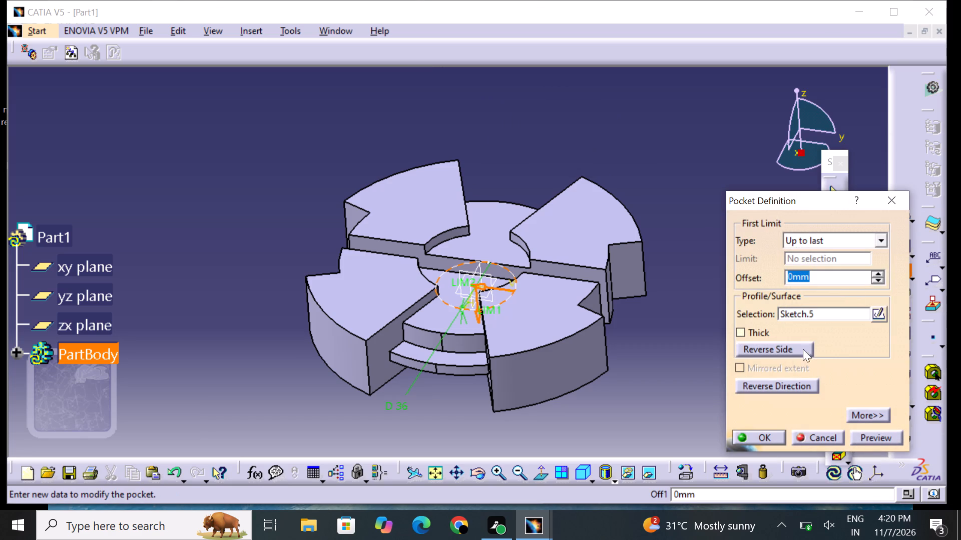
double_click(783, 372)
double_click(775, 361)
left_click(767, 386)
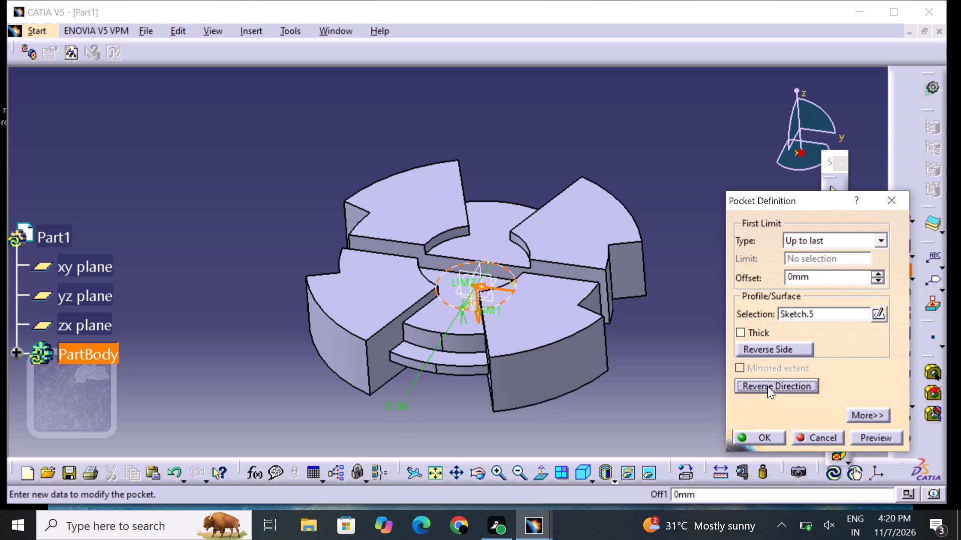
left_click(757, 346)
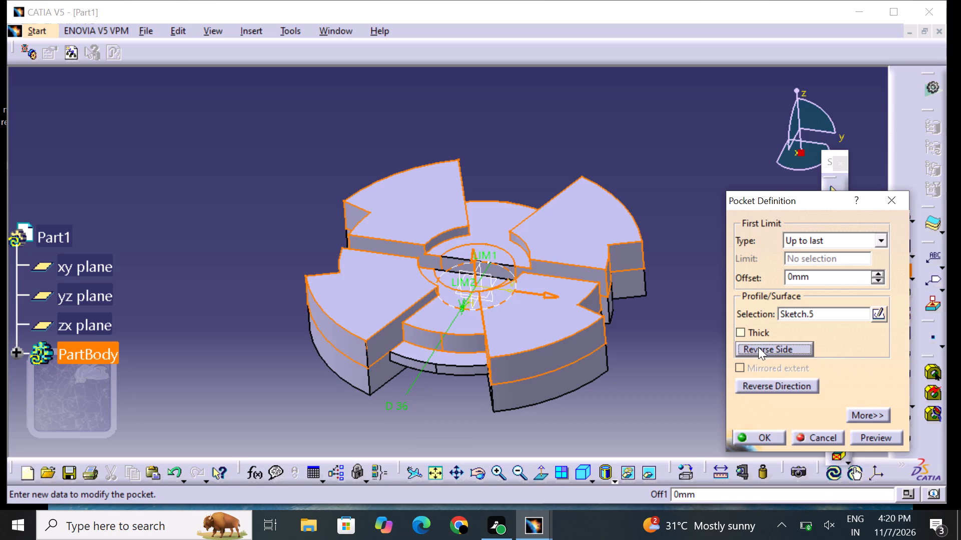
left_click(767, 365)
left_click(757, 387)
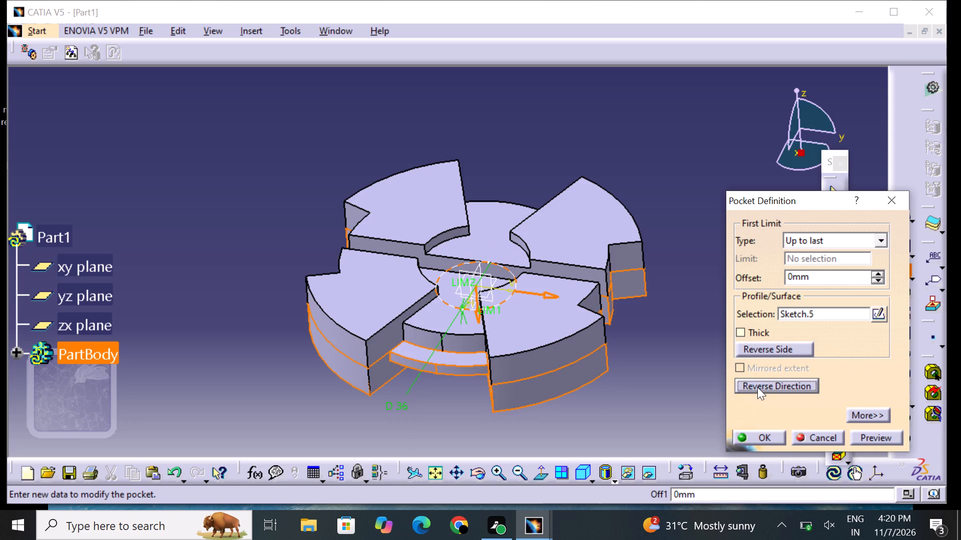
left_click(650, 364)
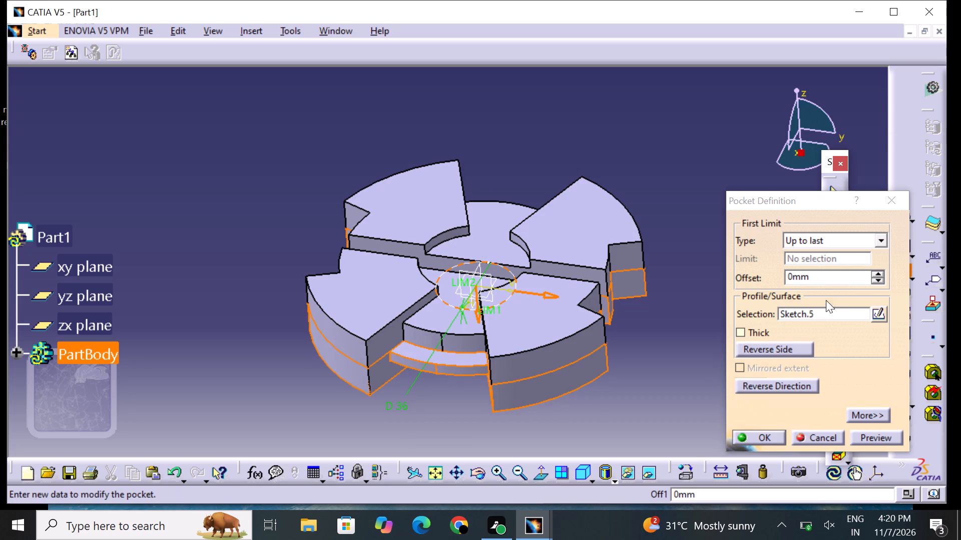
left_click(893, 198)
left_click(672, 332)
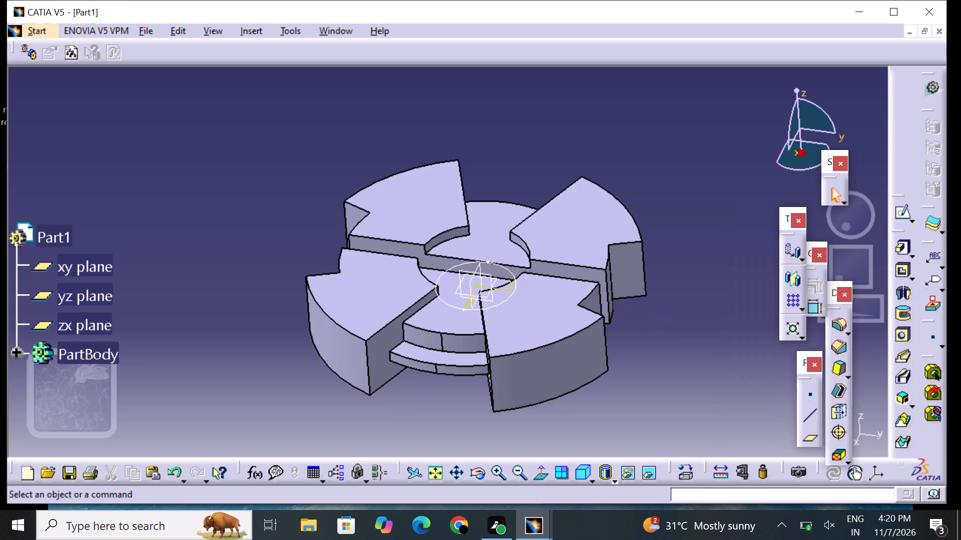
Reopen the sketch of the 36 mm centre circle for editing.
left_click(510, 270)
left_click(896, 216)
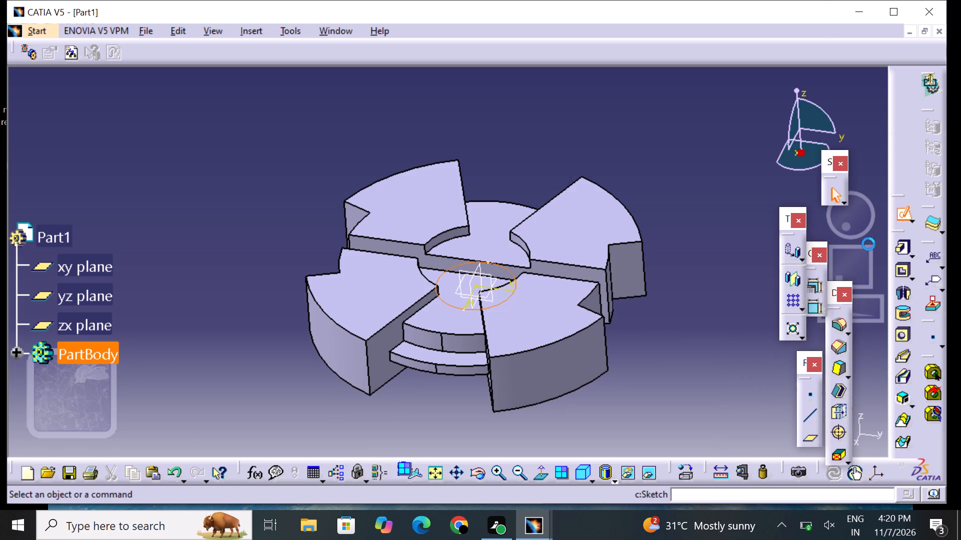
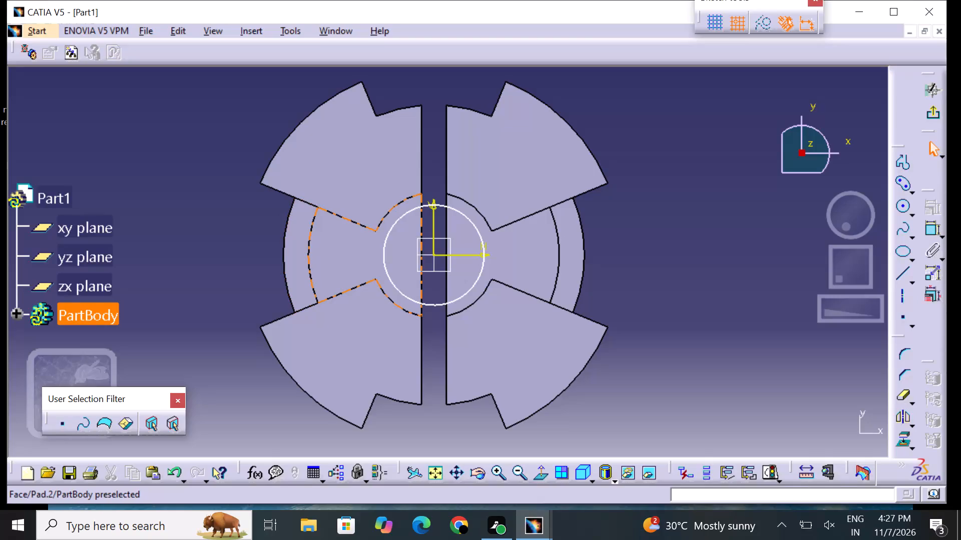
Add a diameter dimension to the centre circle, placing it outside the part's outline.
left_click(921, 225)
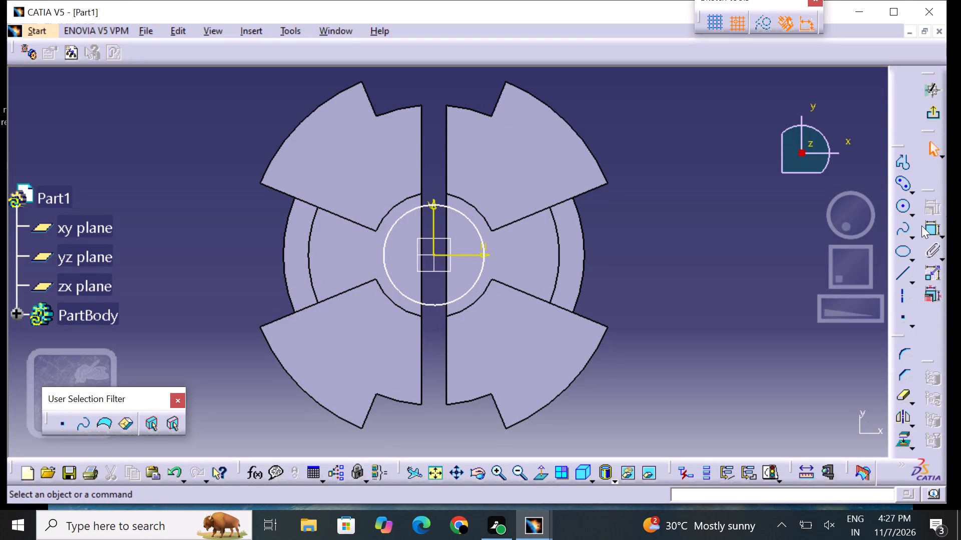
left_click(477, 272)
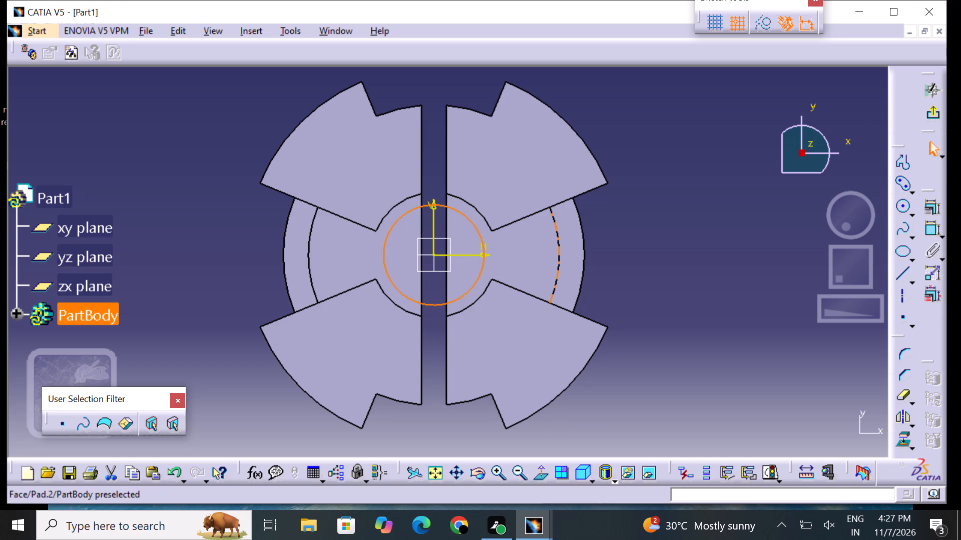
left_click(792, 299)
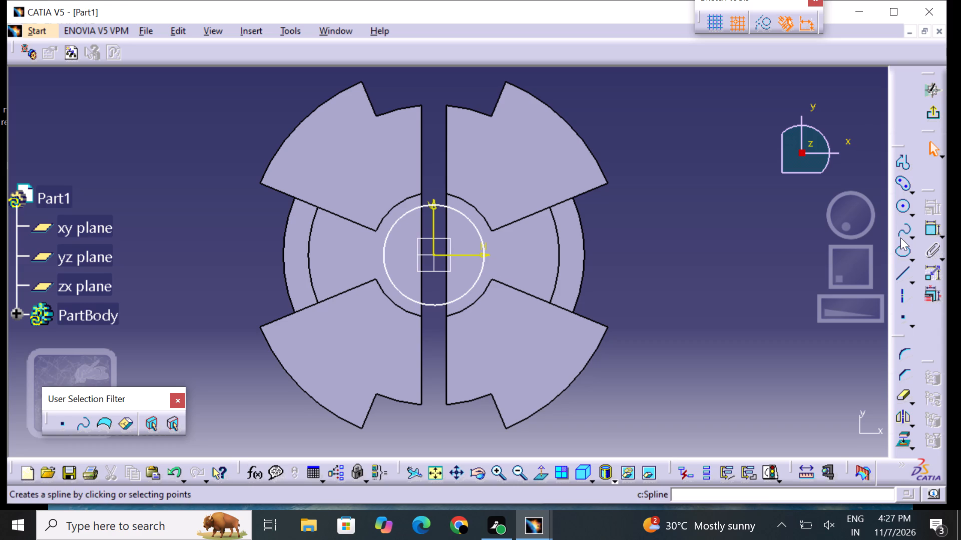
left_click(924, 230)
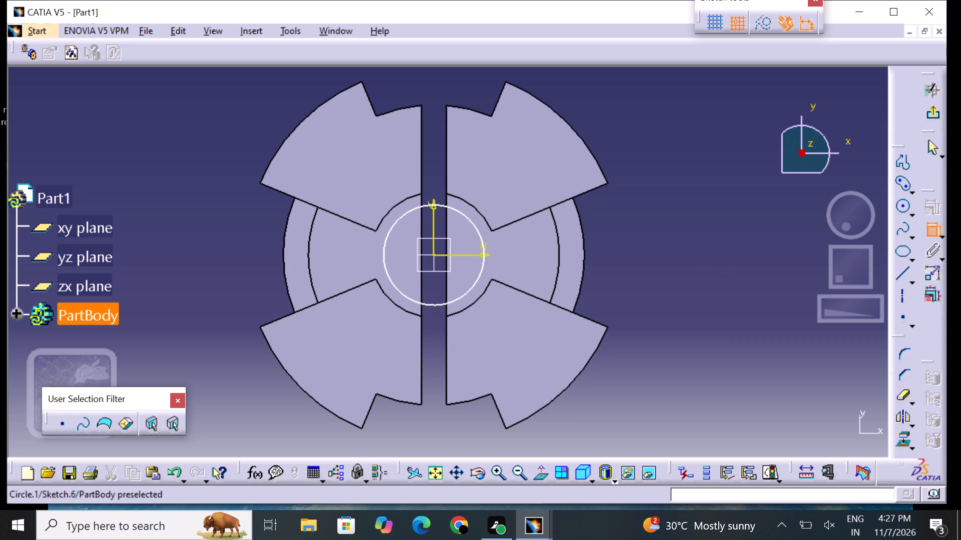
left_click_drag(481, 267, 496, 270)
left_click(650, 306)
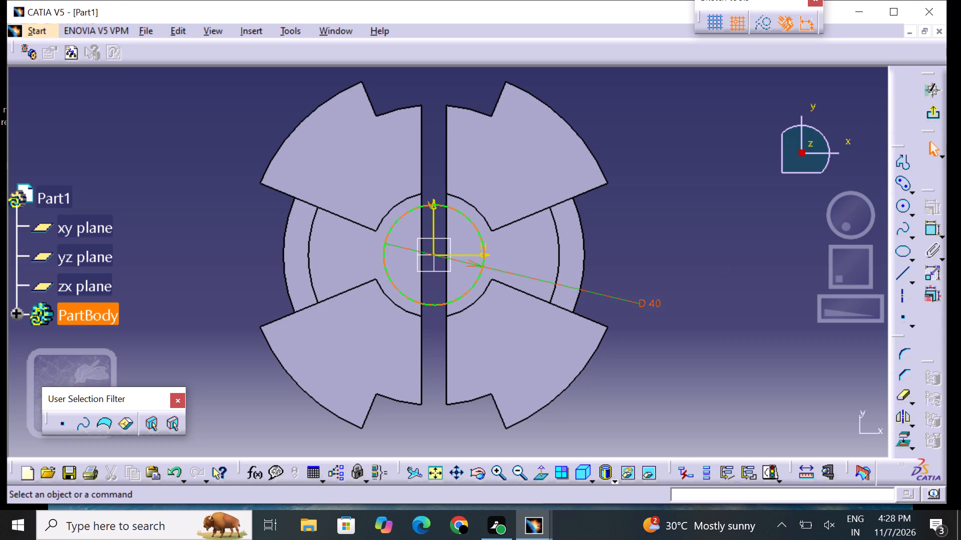
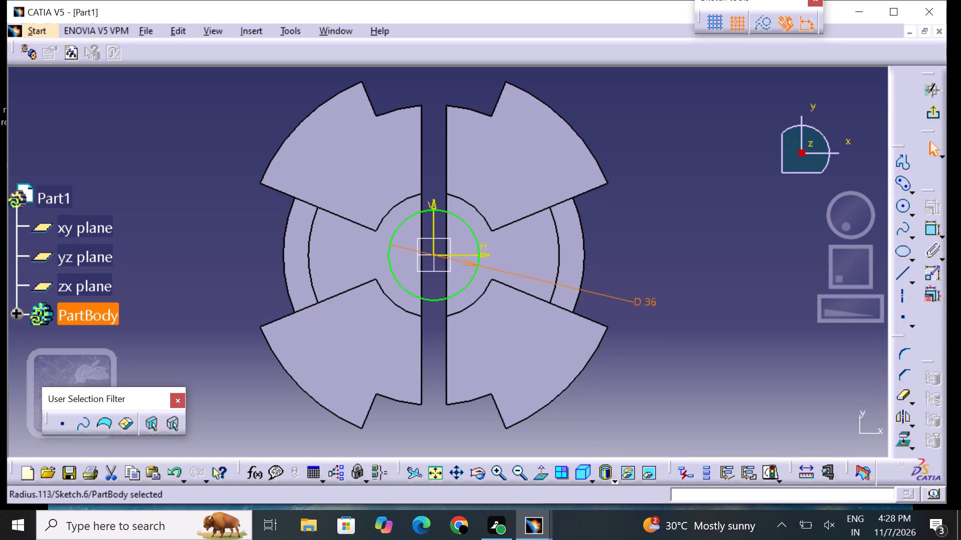
Exit the centre circle's sketch and return to the 3D part.
left_click(937, 113)
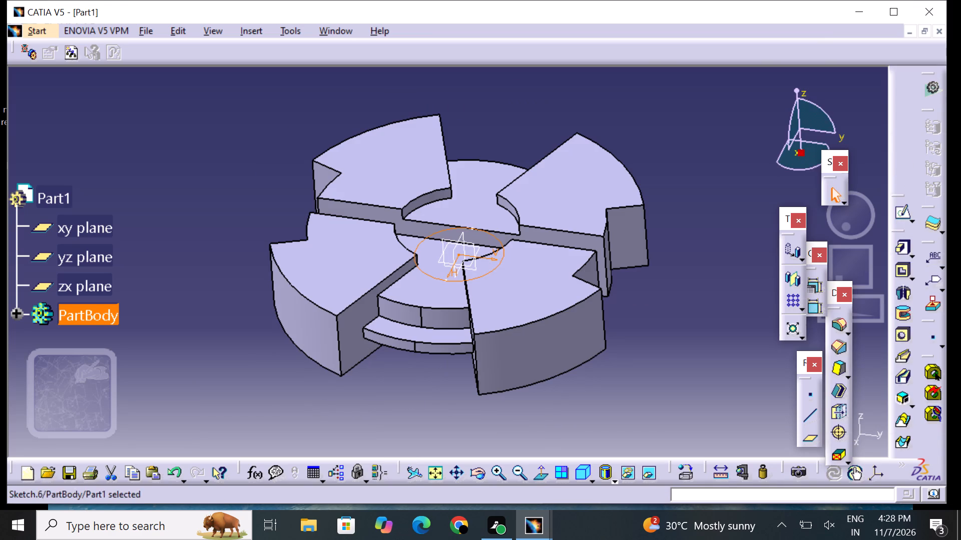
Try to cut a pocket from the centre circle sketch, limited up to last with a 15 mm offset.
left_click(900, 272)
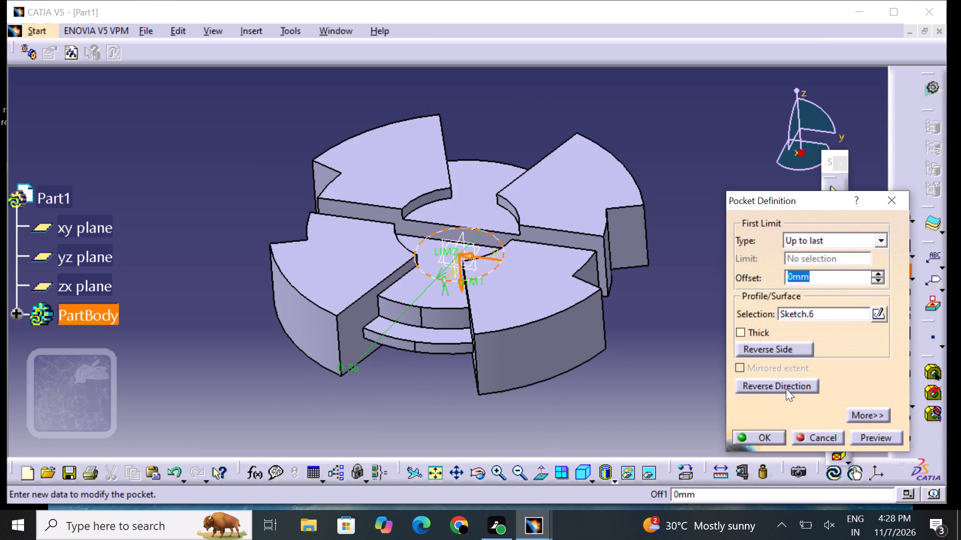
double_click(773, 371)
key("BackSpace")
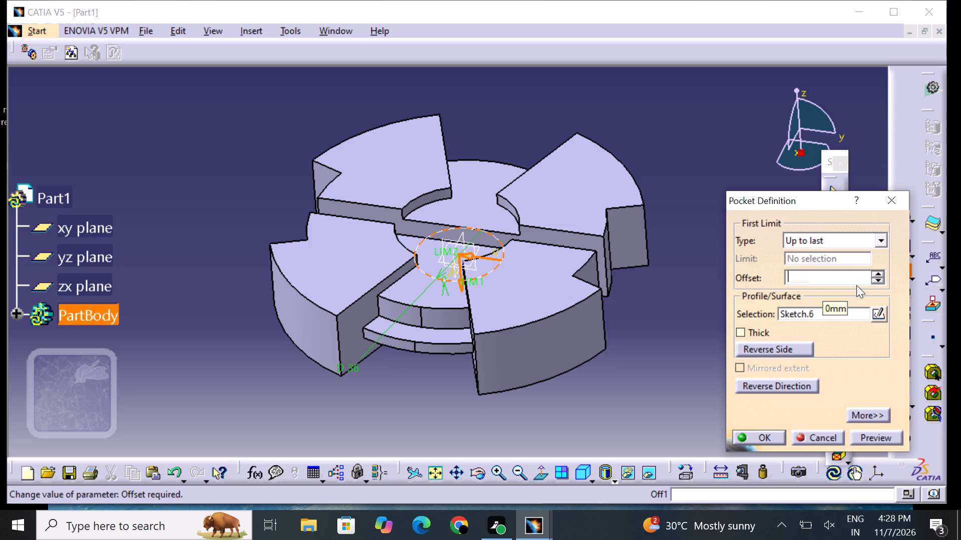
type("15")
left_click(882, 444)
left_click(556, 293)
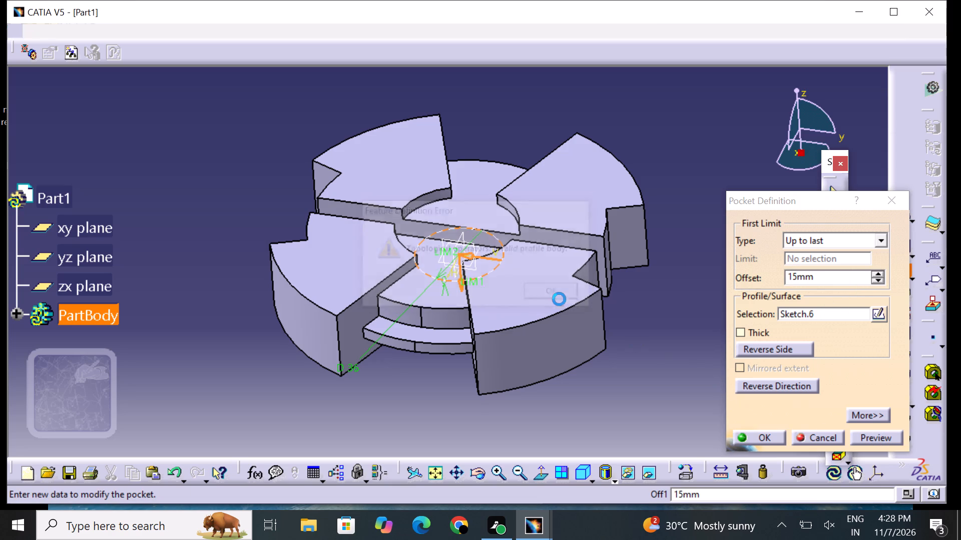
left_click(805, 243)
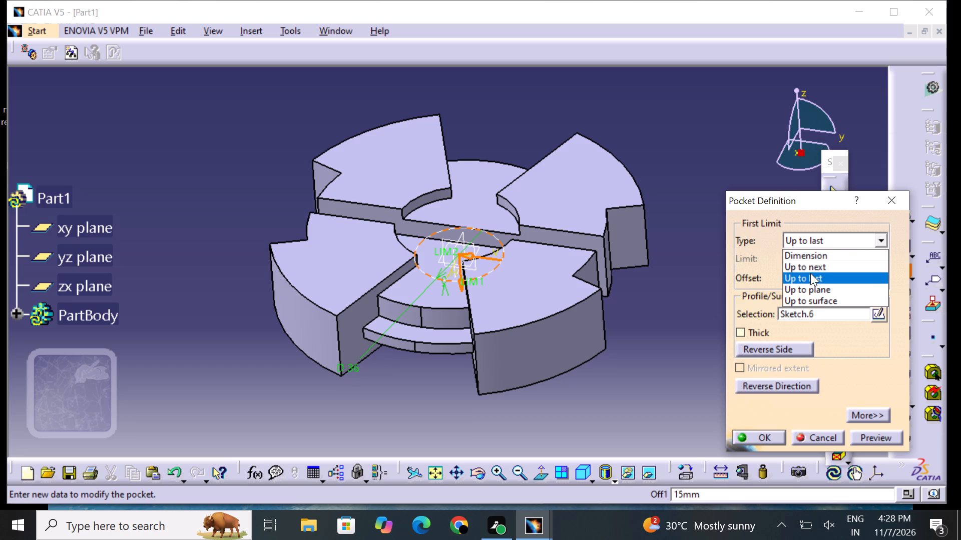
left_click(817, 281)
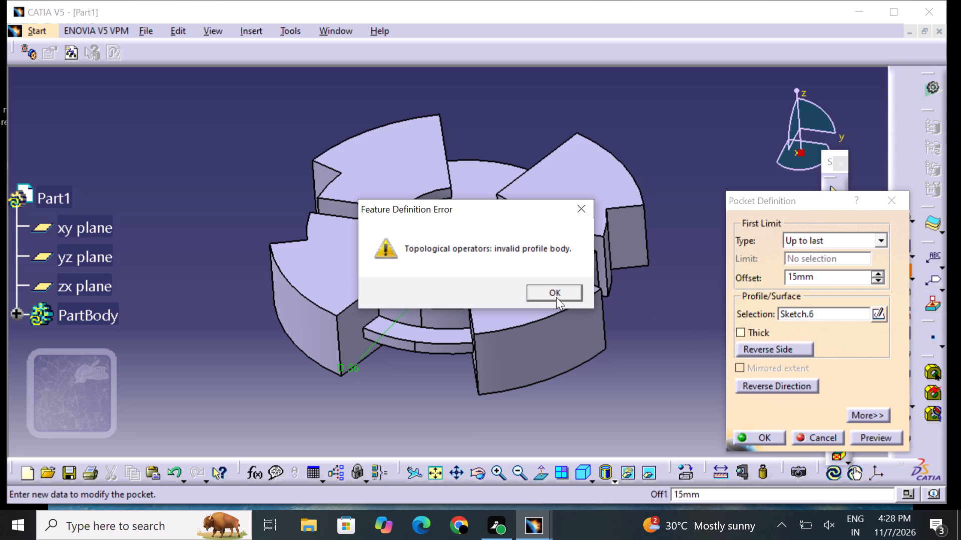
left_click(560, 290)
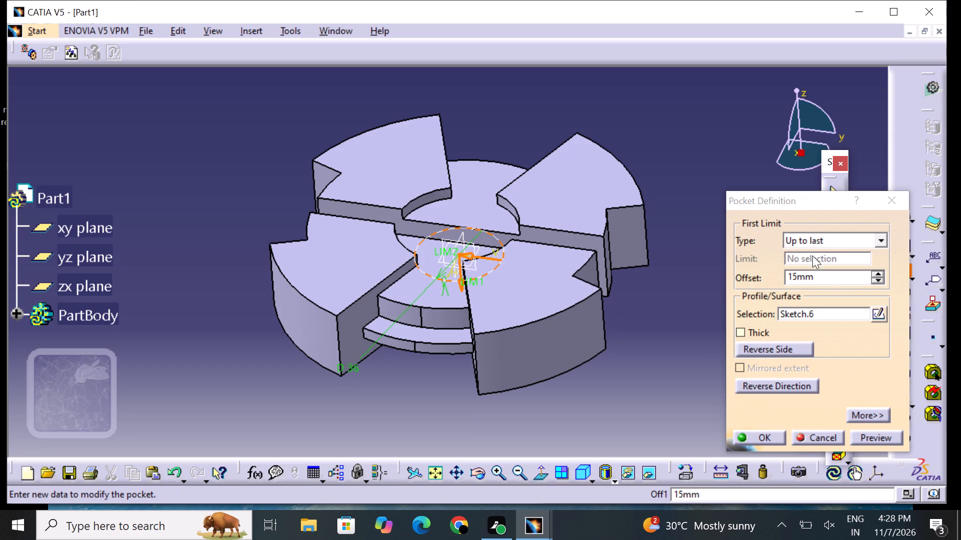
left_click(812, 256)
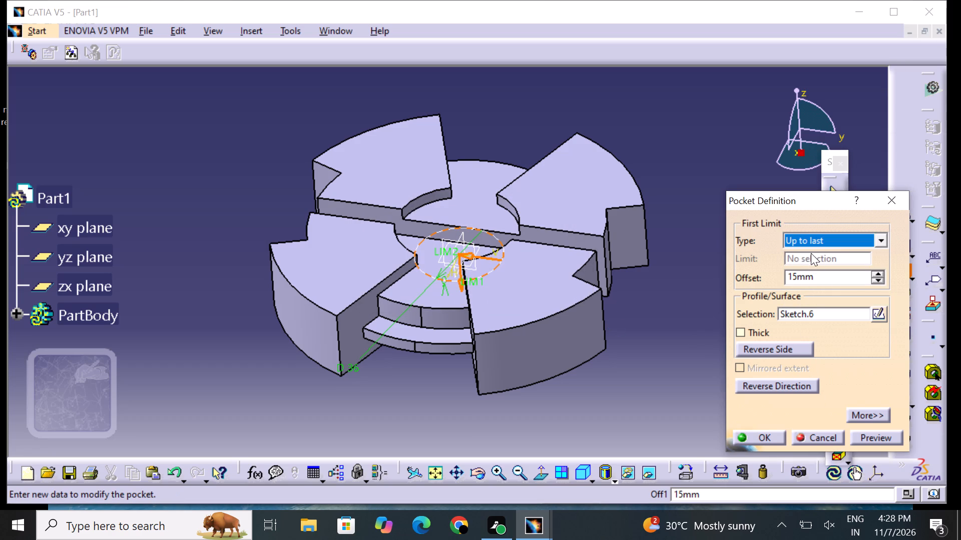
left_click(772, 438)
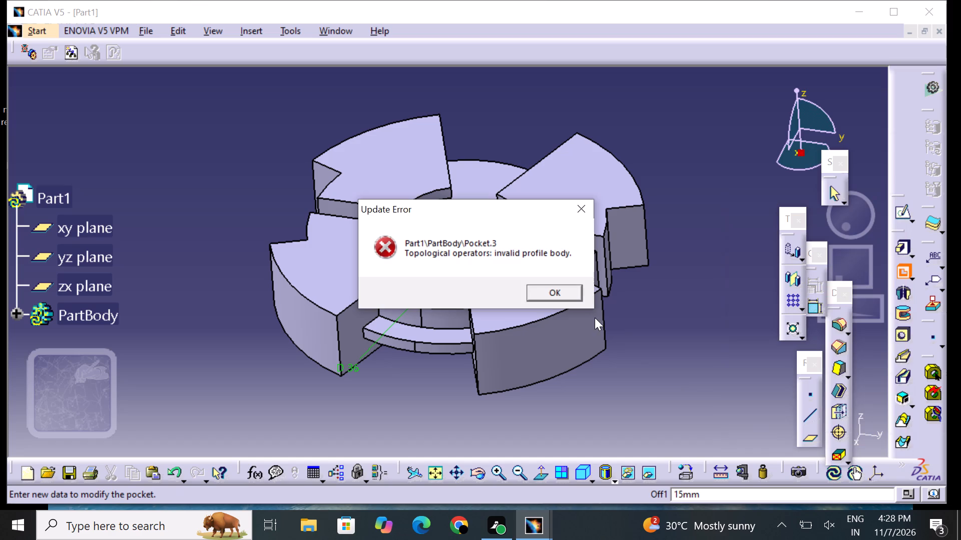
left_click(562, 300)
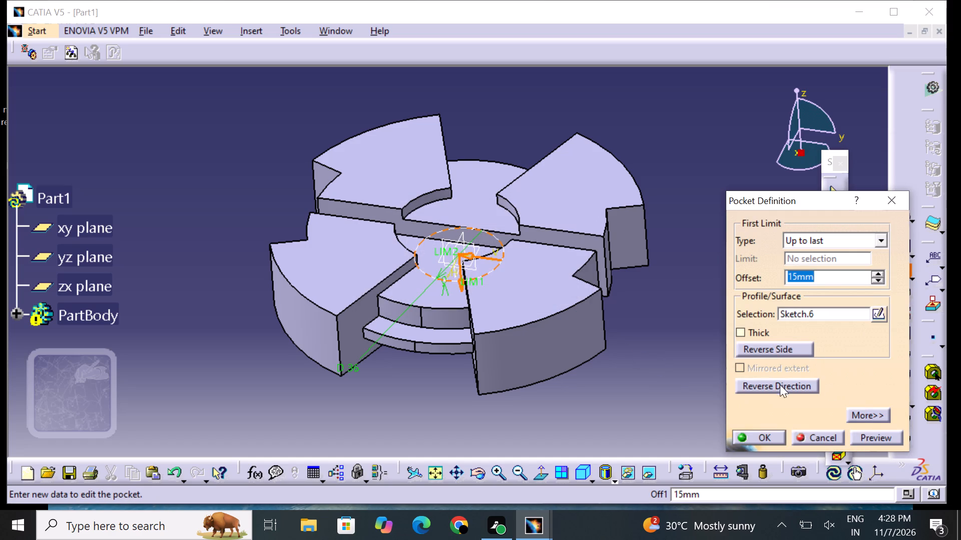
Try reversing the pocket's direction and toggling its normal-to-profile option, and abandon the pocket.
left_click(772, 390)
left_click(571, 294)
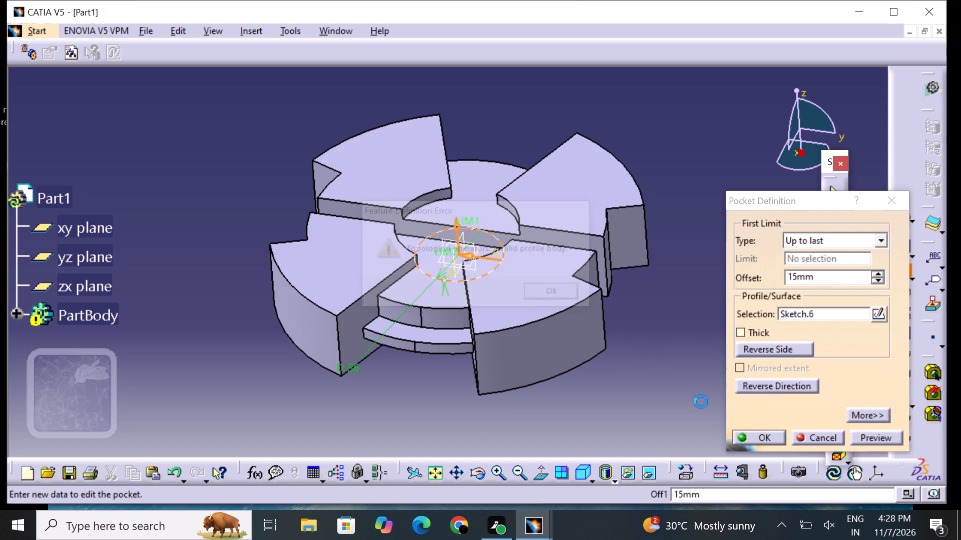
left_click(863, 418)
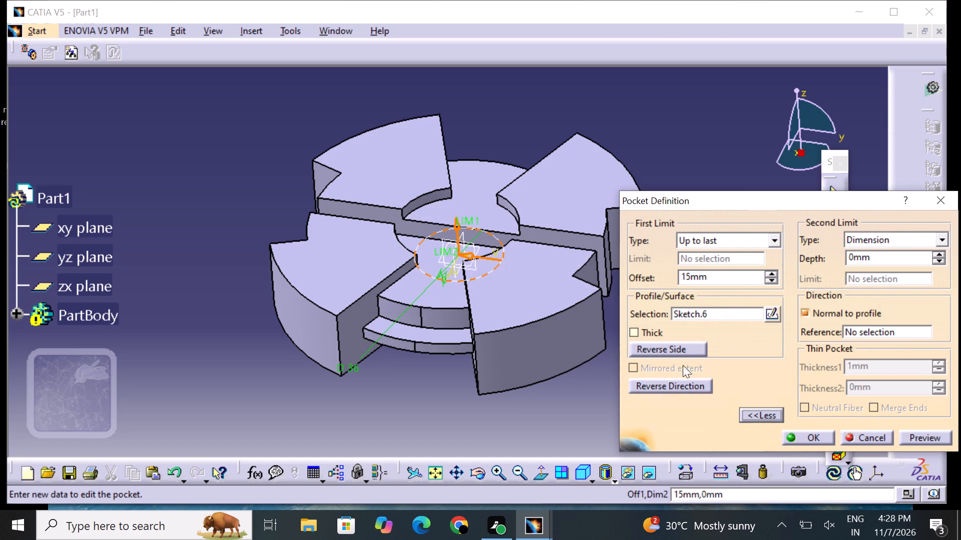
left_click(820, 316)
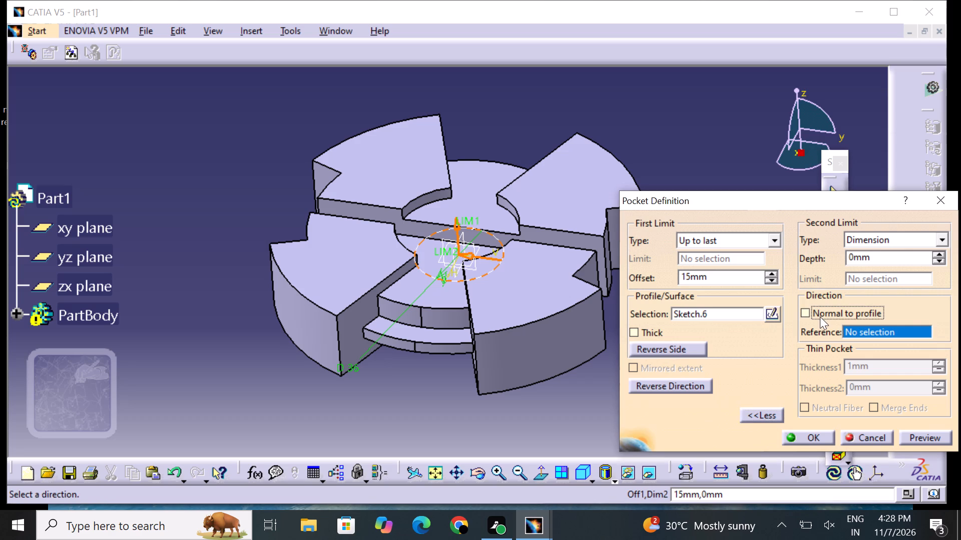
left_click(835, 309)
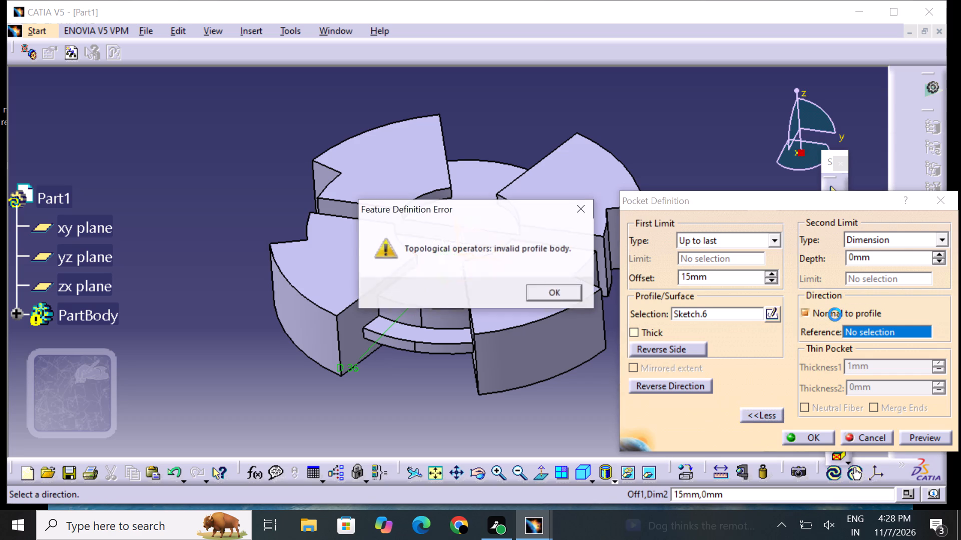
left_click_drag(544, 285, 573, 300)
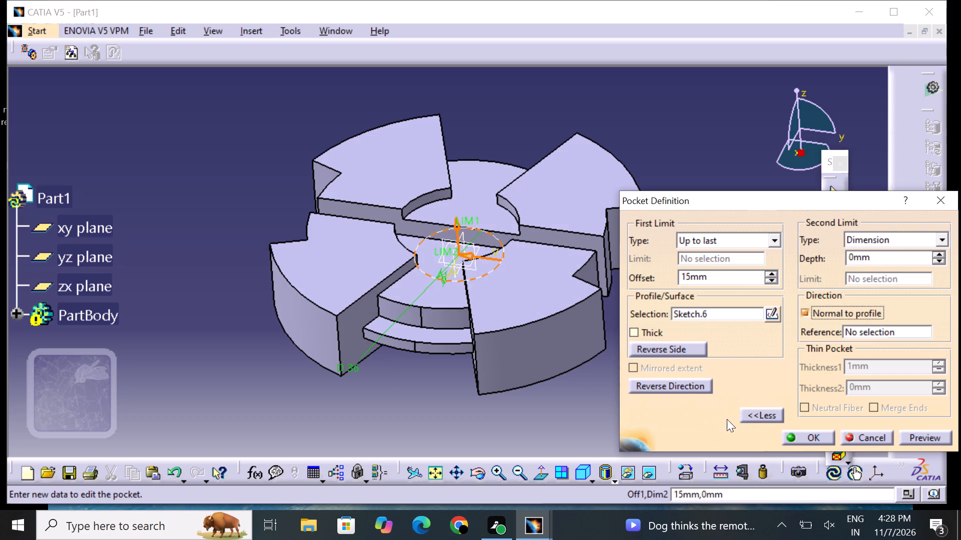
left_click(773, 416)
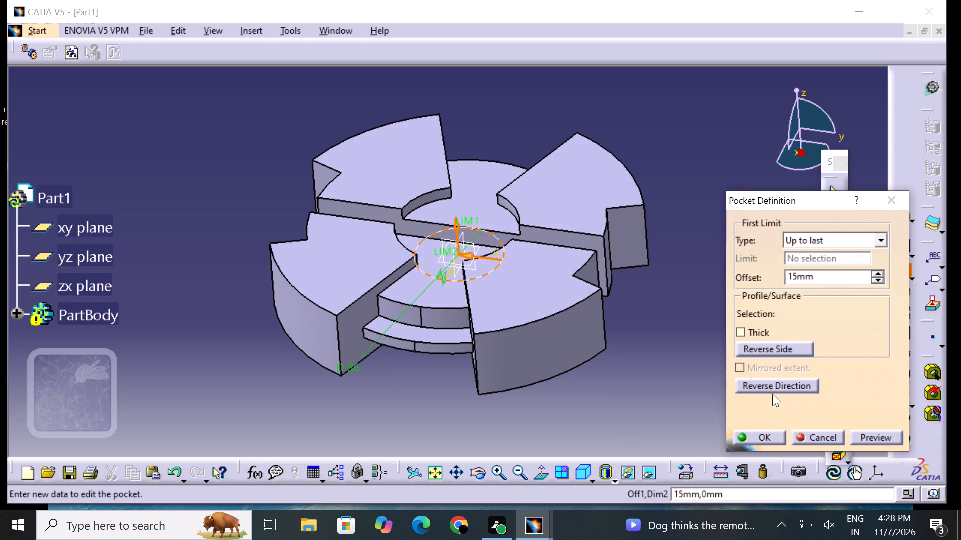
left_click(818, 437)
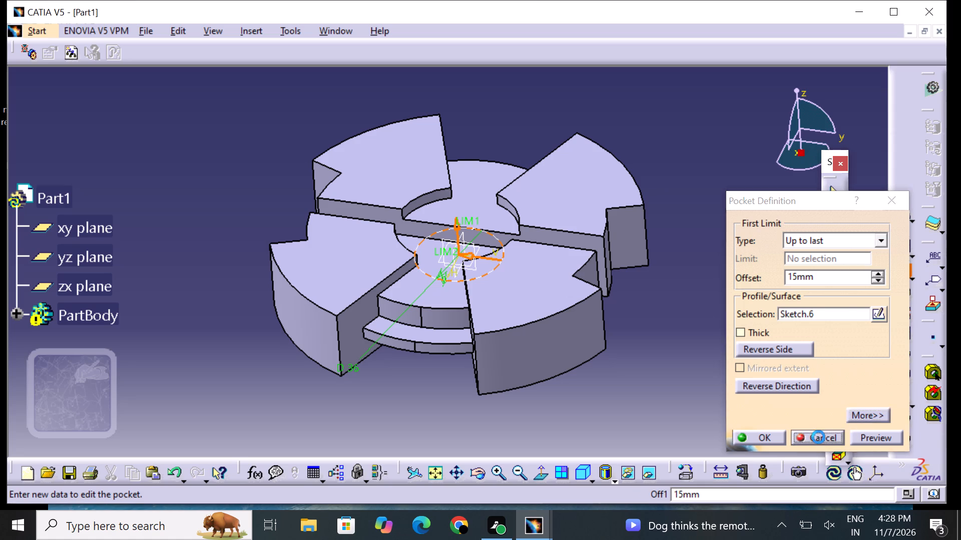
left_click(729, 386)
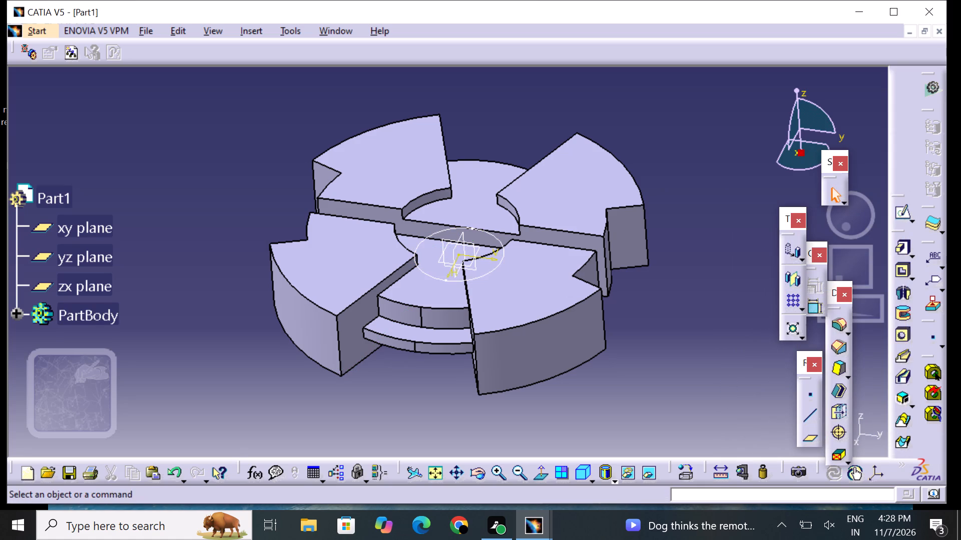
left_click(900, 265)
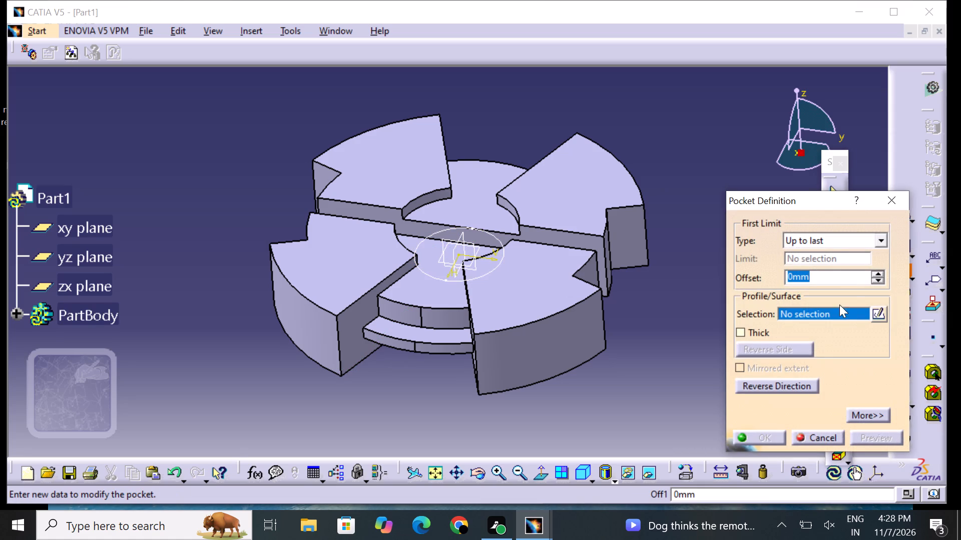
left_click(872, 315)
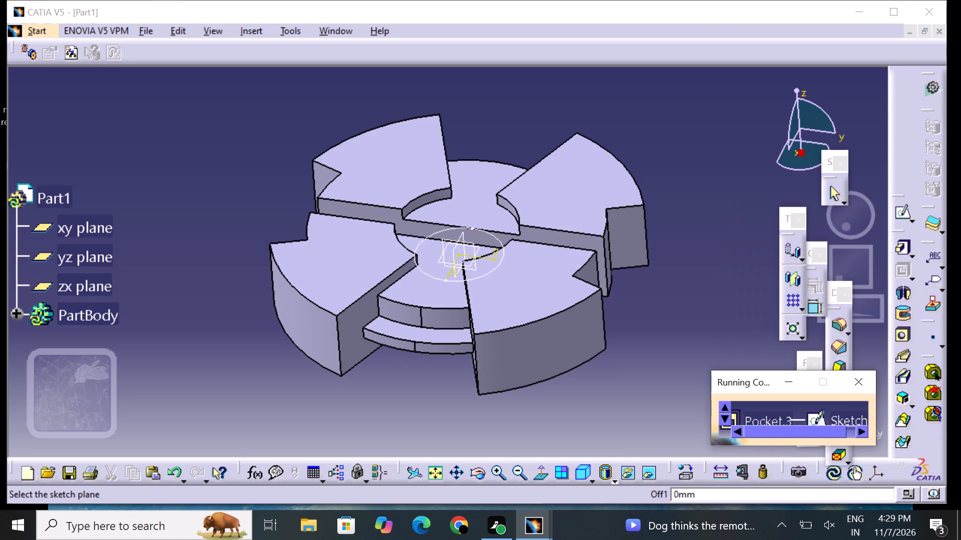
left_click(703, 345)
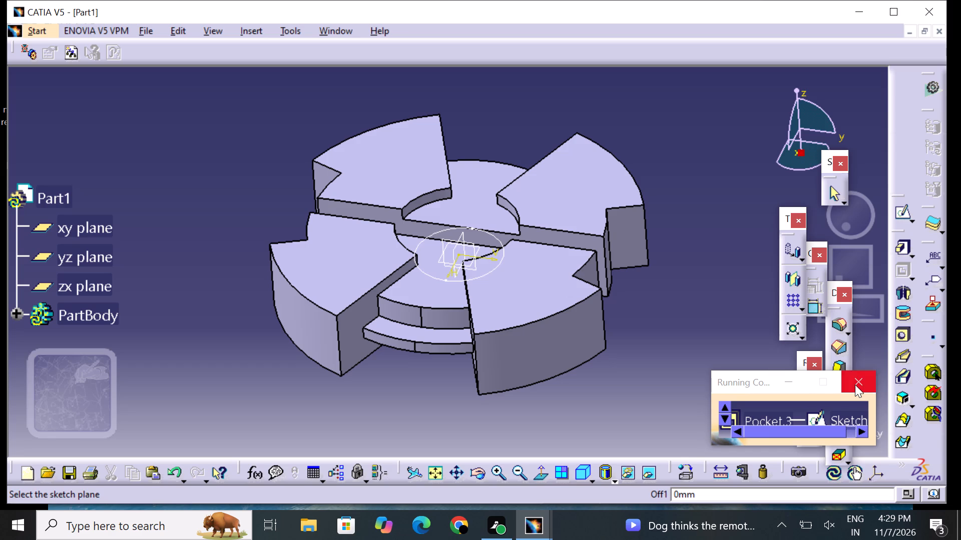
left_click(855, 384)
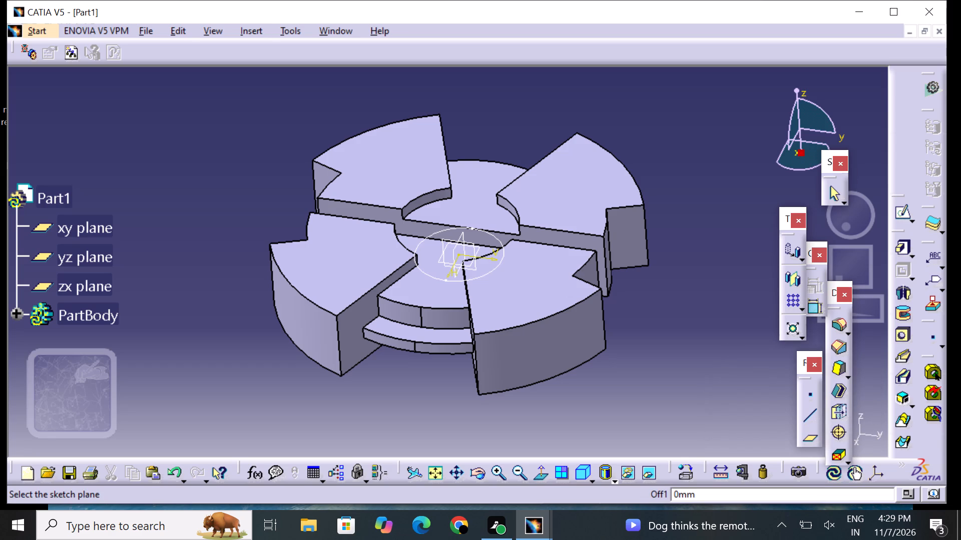
Save the part to the Desktop as a CATPart named BEGINEERS.
key("ctrl+s")
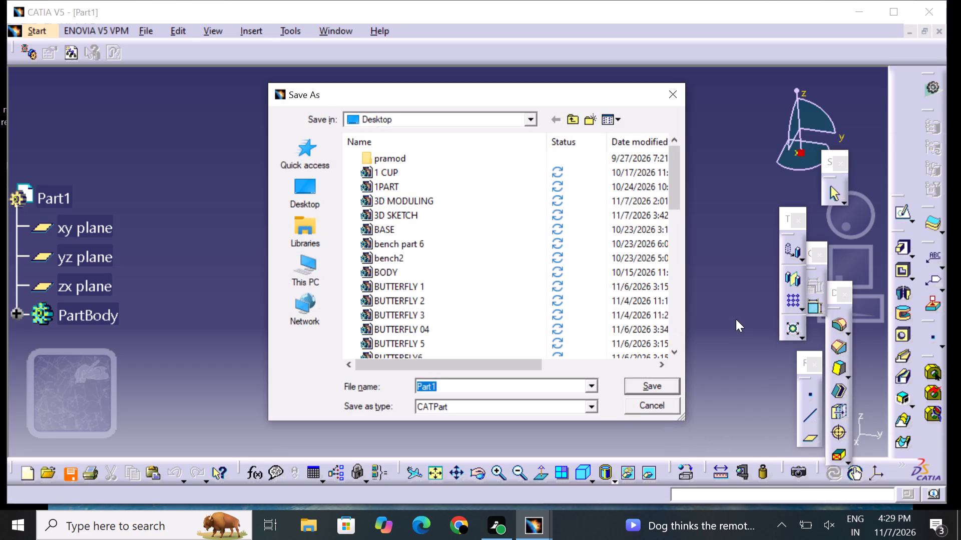
key("BackSpace")
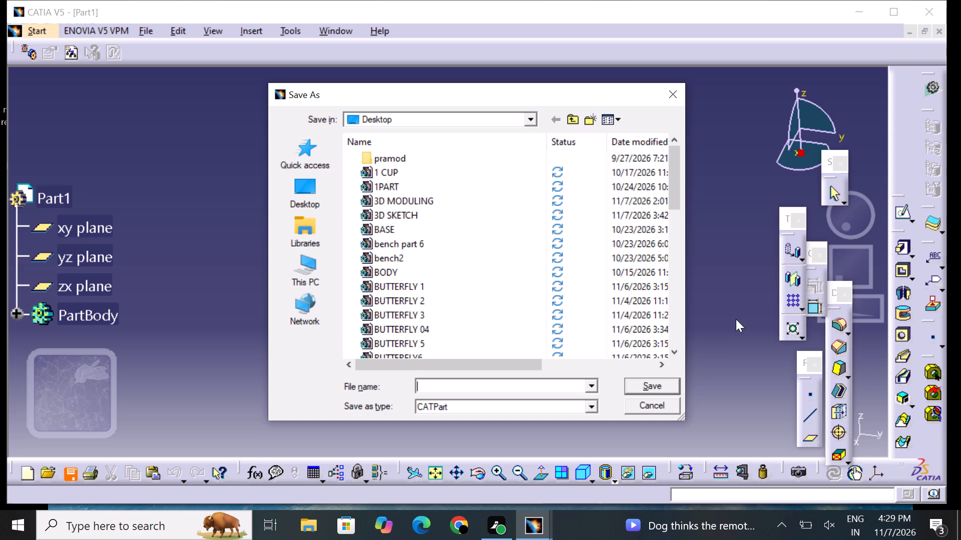
type("BE")
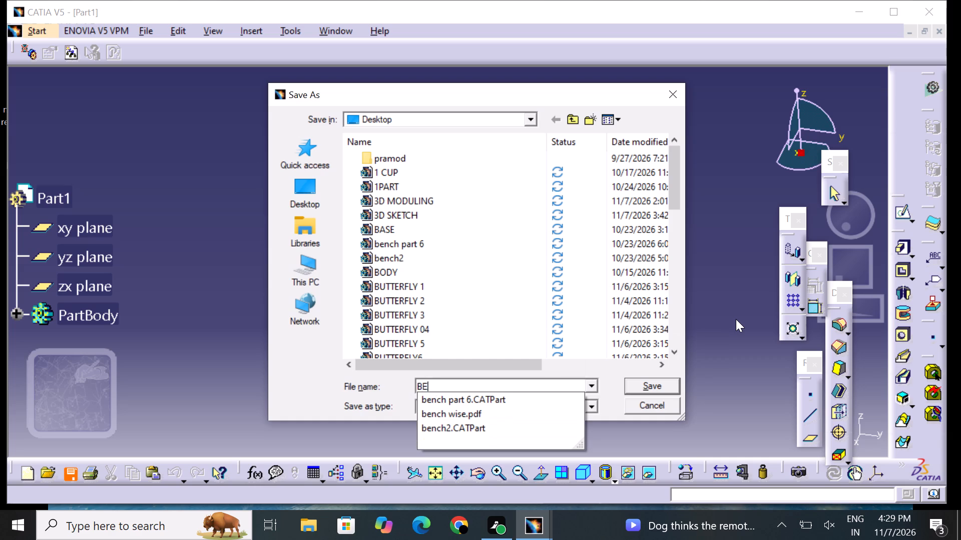
type("GINE")
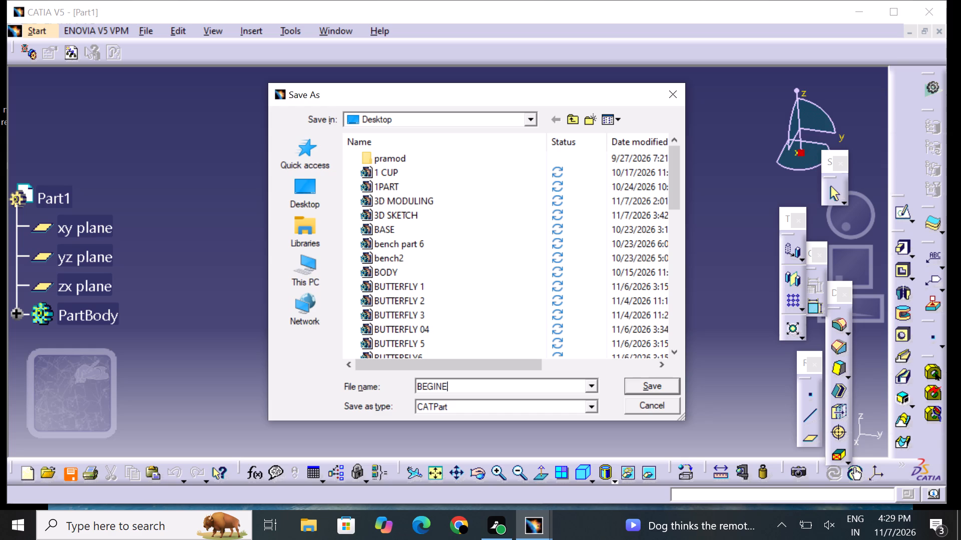
key("e")
type("RS")
key("Return")
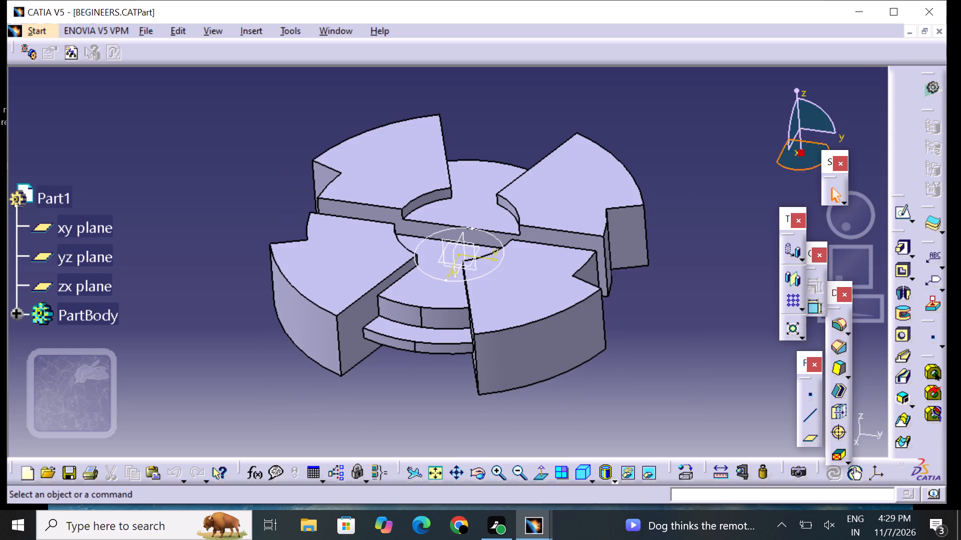
Close the CATIA application.
left_click(892, 13)
left_click(917, 5)
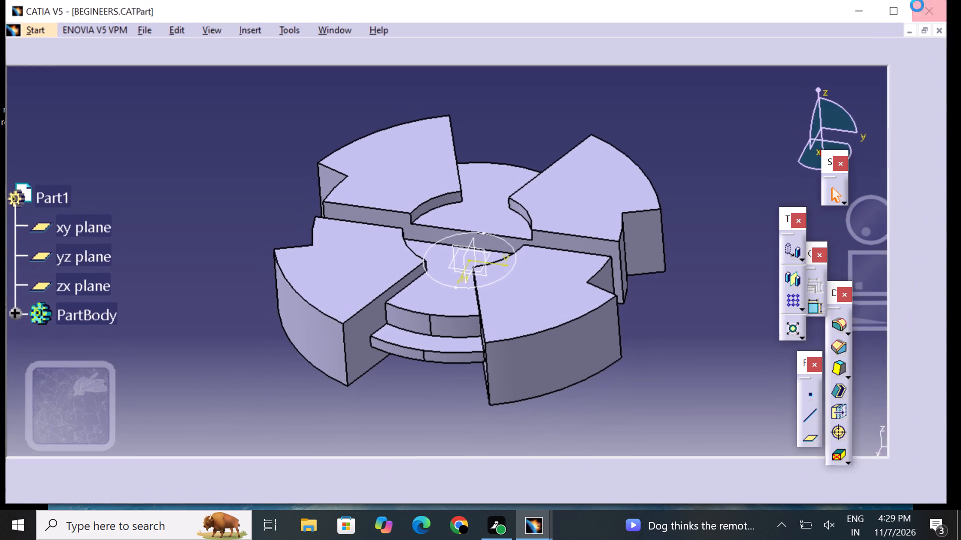
left_click(900, 14)
left_click(912, 14)
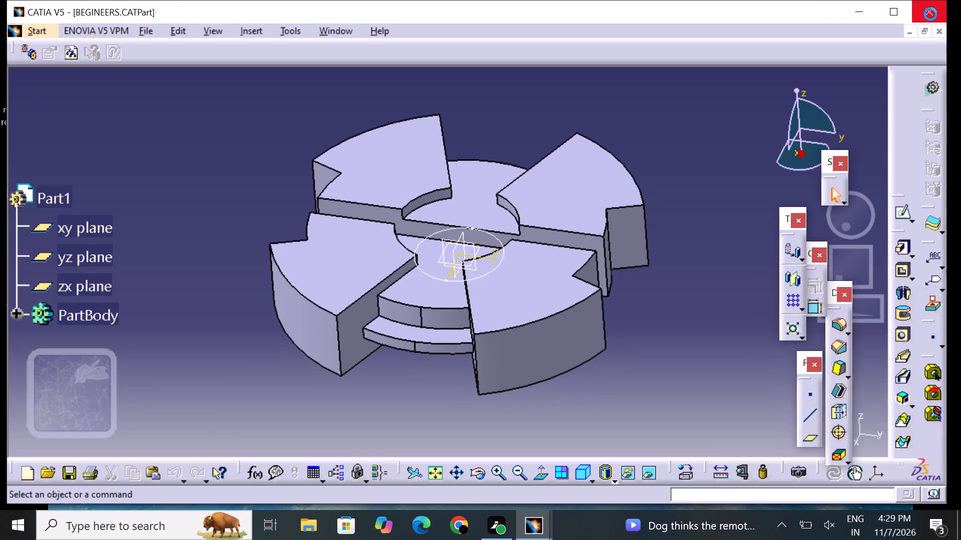
left_click(930, 14)
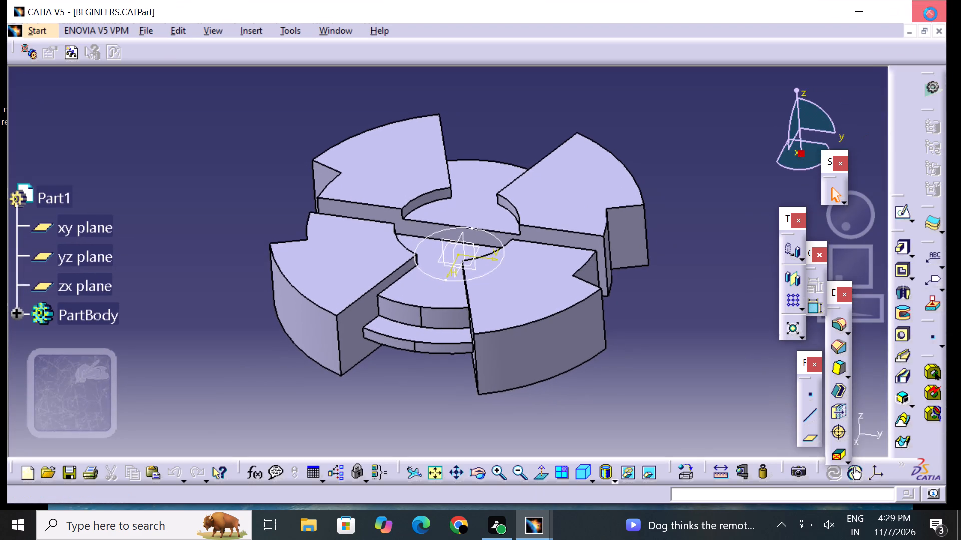
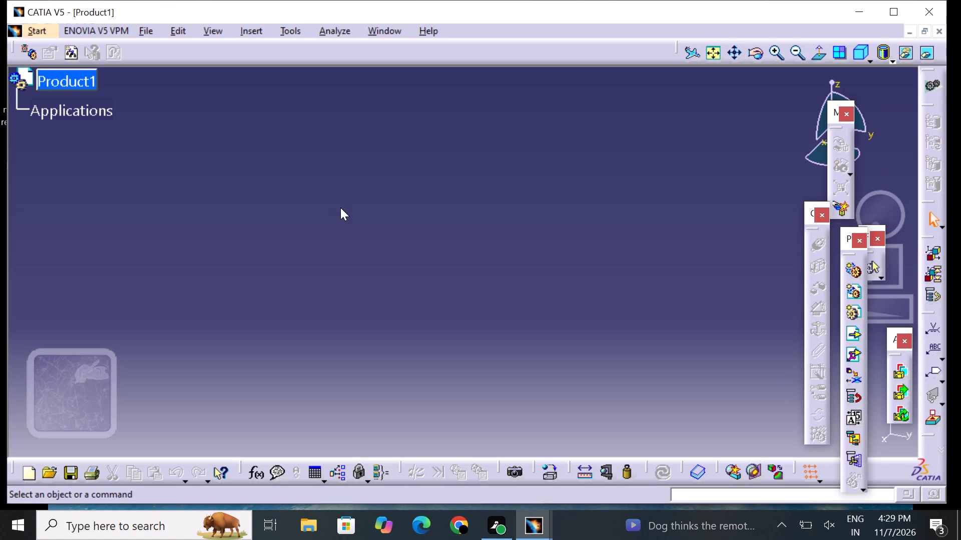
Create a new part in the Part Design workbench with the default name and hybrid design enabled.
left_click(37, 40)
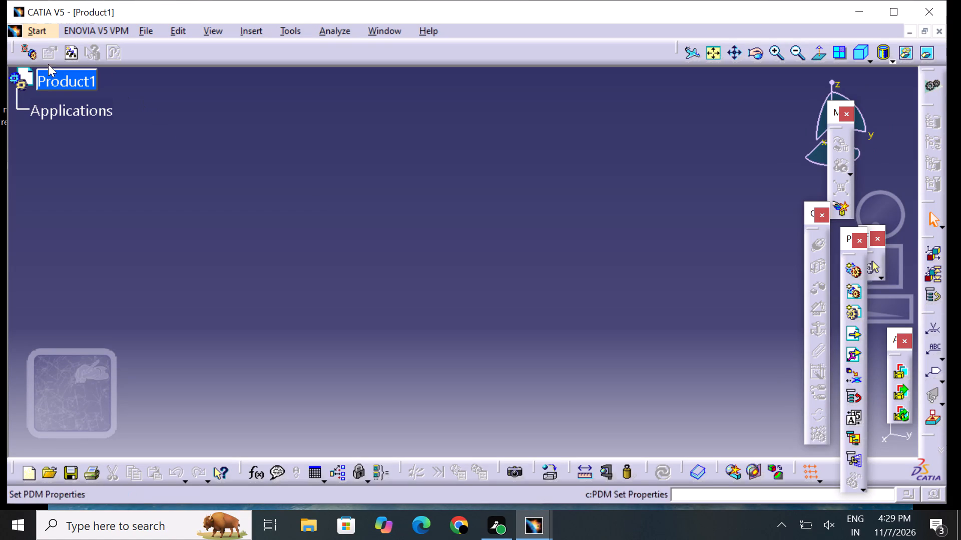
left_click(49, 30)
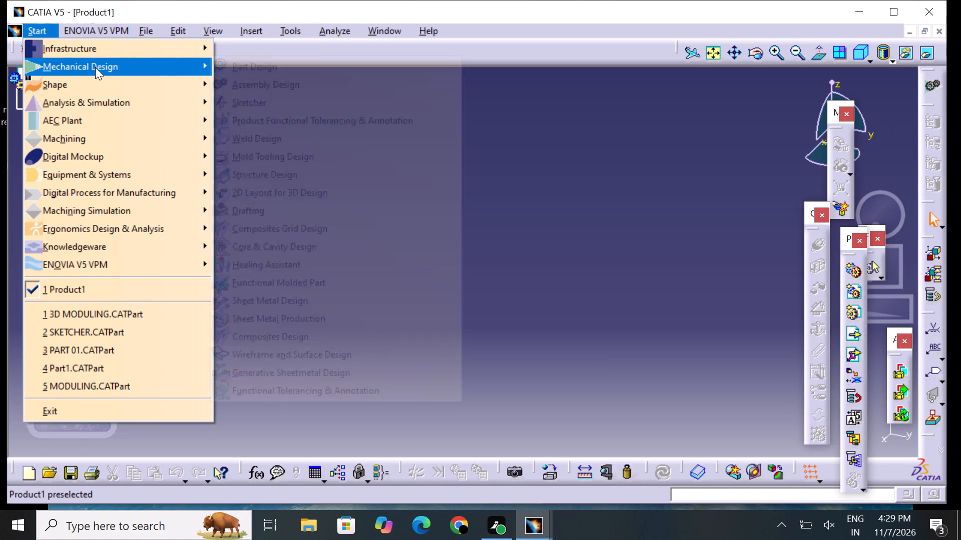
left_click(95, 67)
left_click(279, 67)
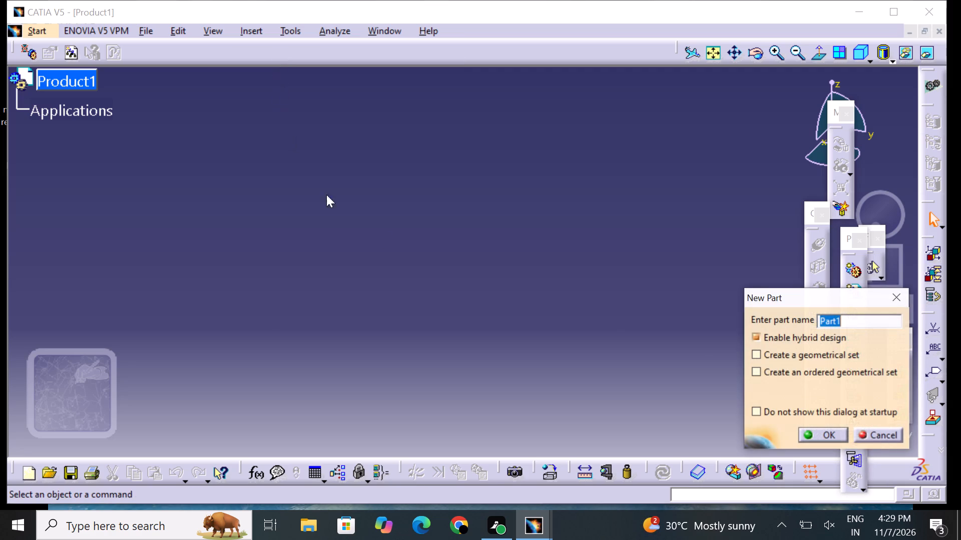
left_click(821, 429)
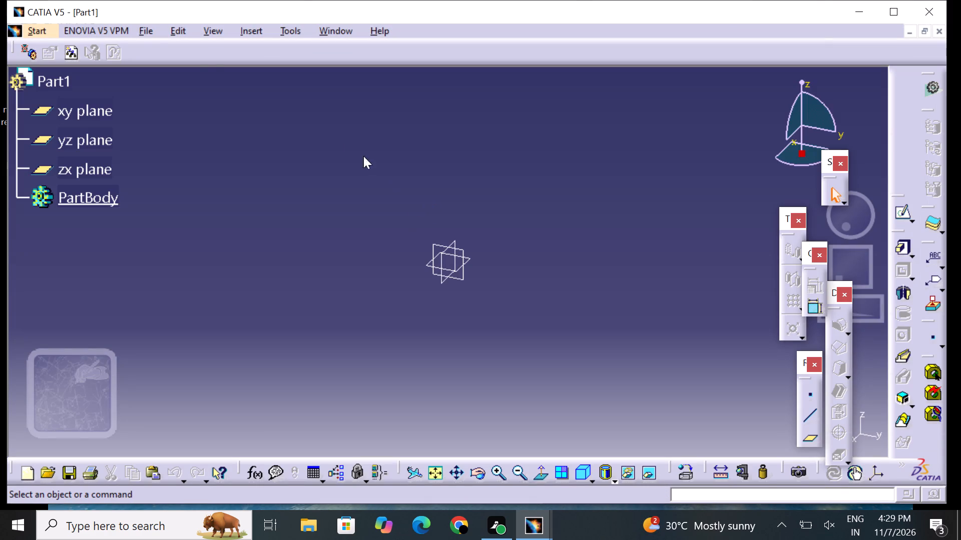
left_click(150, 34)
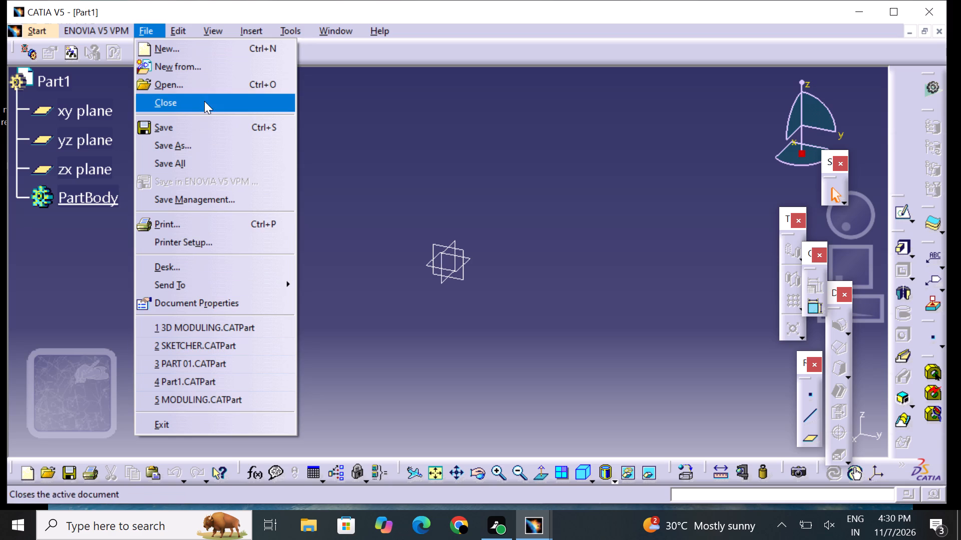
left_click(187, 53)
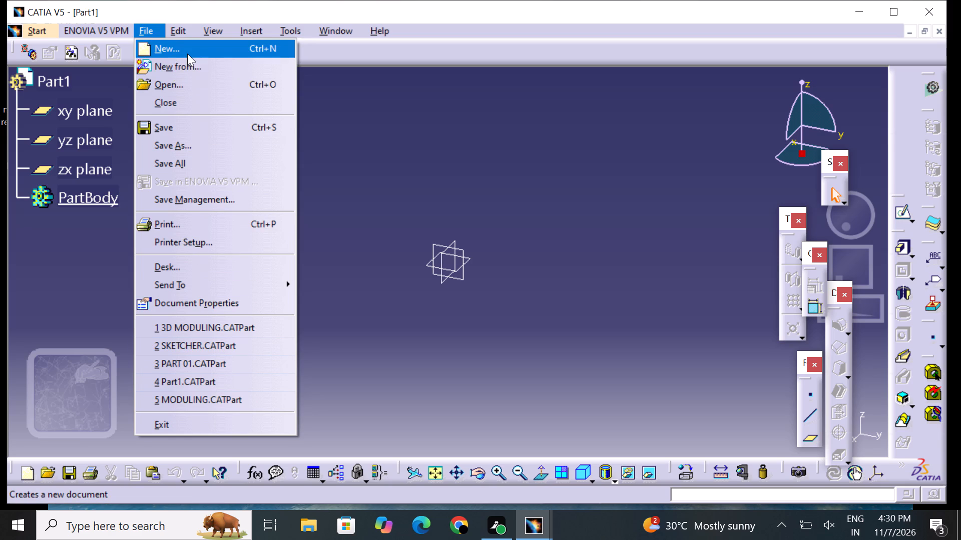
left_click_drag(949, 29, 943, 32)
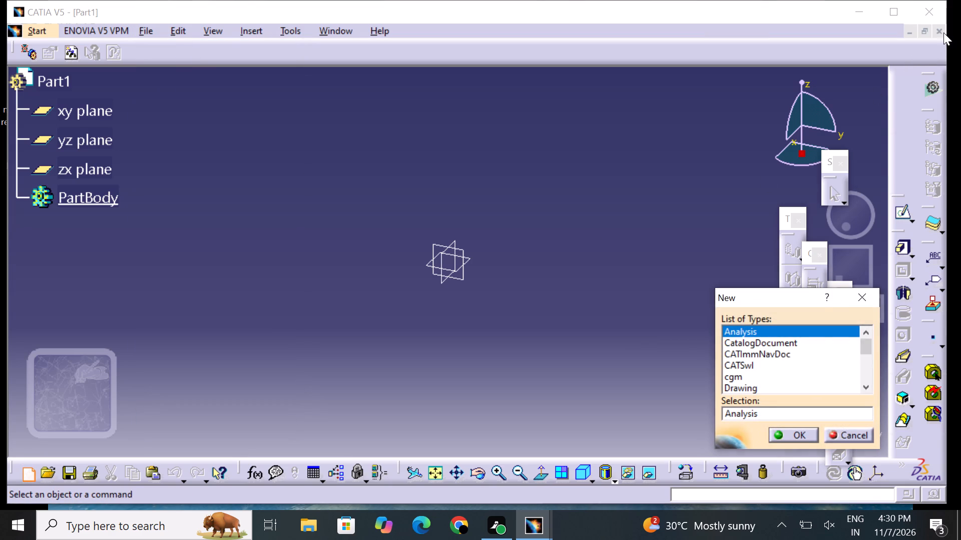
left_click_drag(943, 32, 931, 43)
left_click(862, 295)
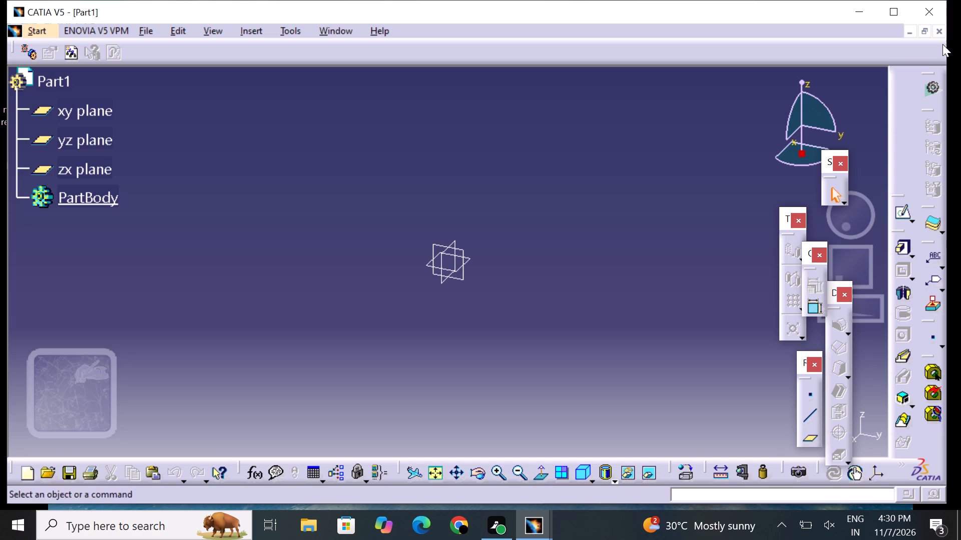
Close the CATIA application without saving the new empty part.
left_click(919, 9)
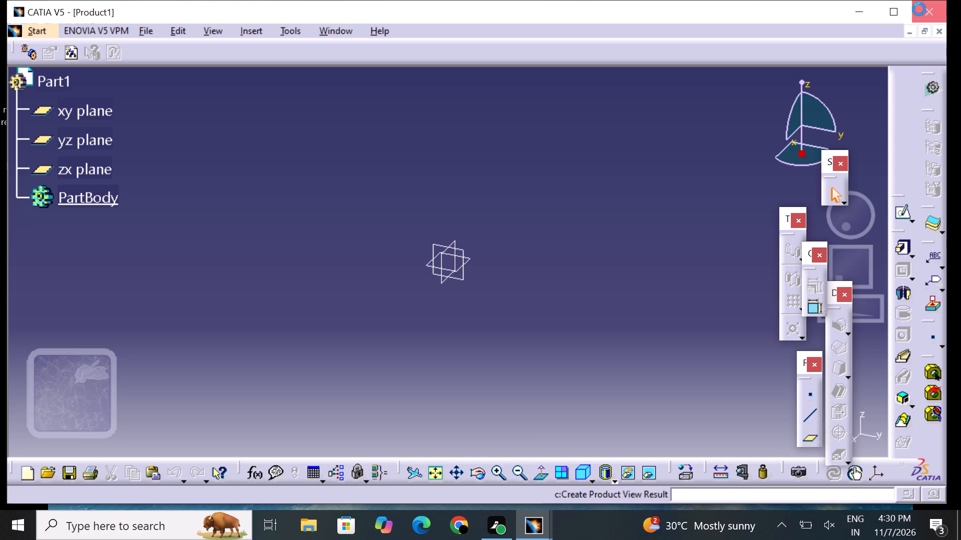
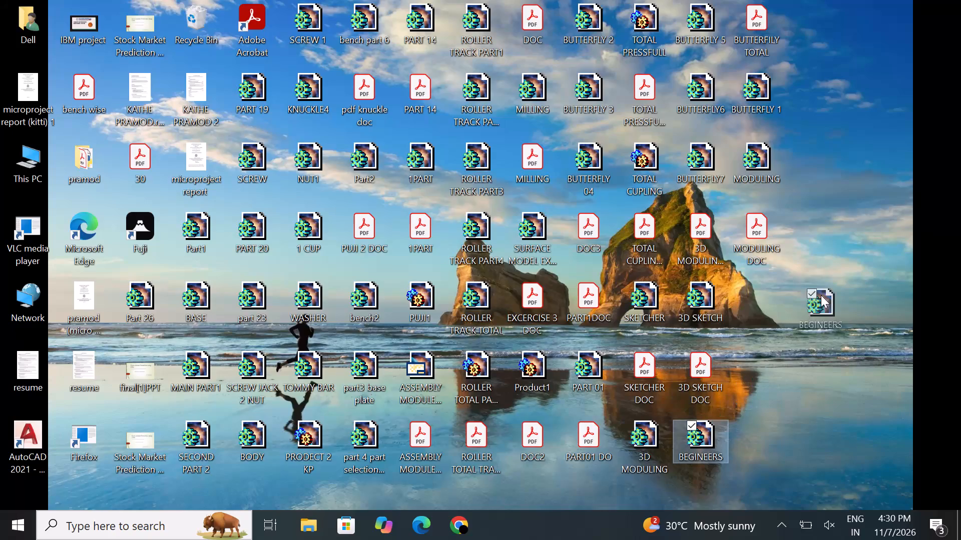
Place the BEGINEERS file icon in the empty desktop area, apart from the other icons.
left_click(798, 350)
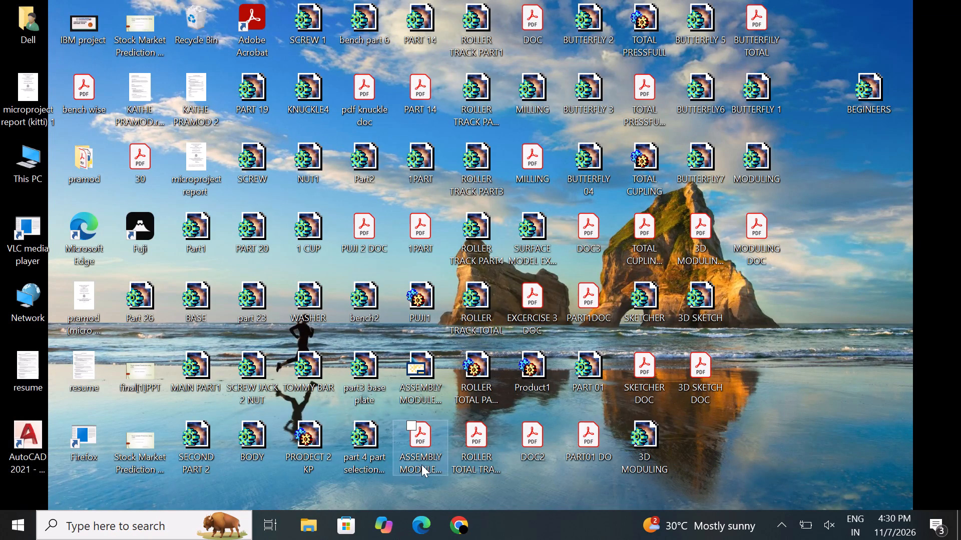
Launch the Fuji application from the desktop.
double_click(144, 230)
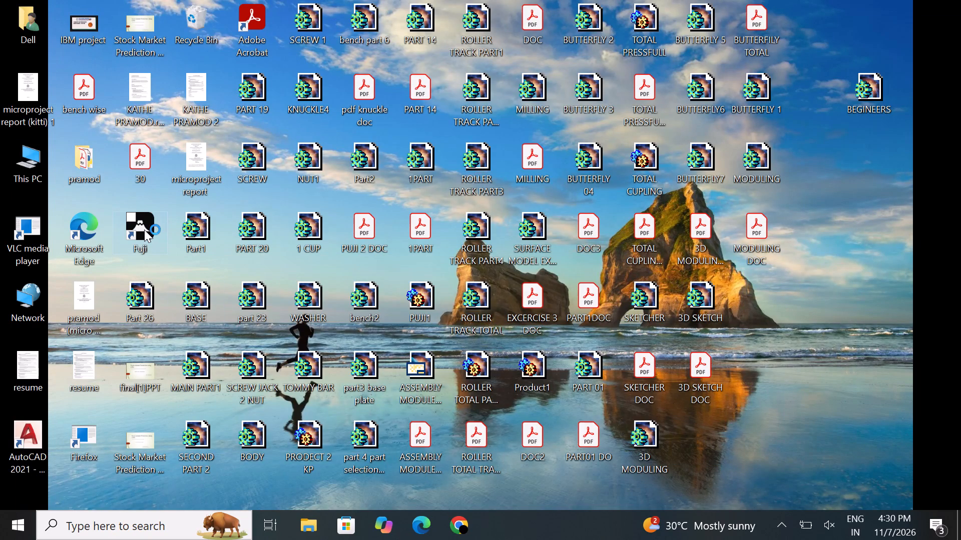
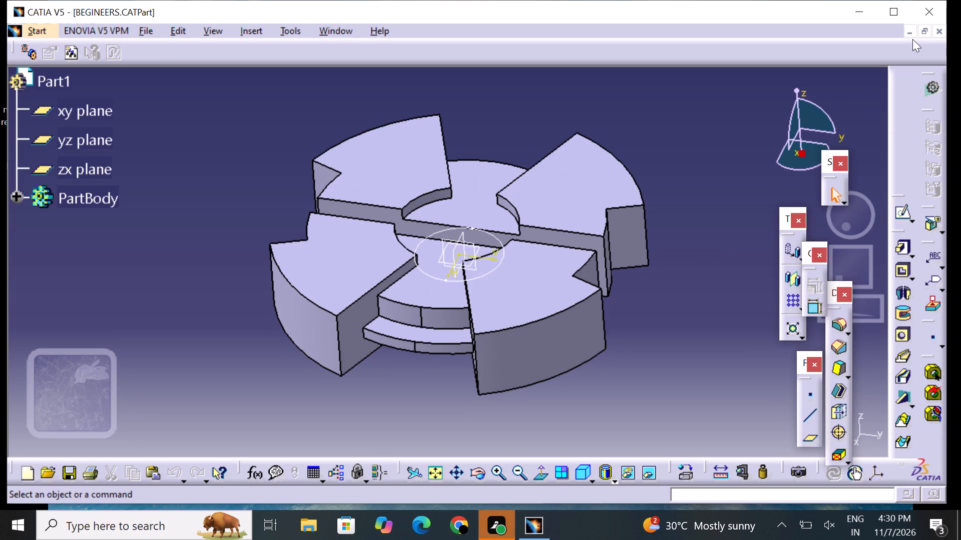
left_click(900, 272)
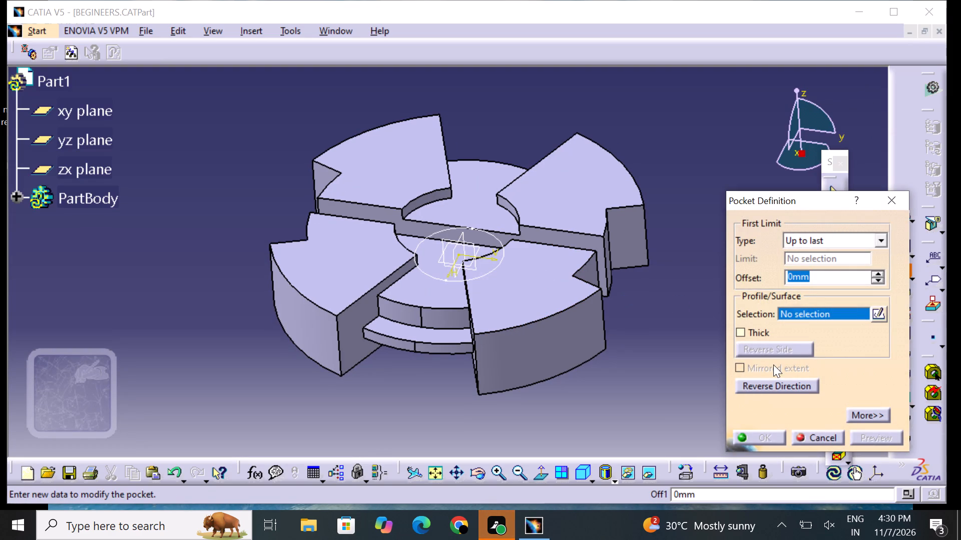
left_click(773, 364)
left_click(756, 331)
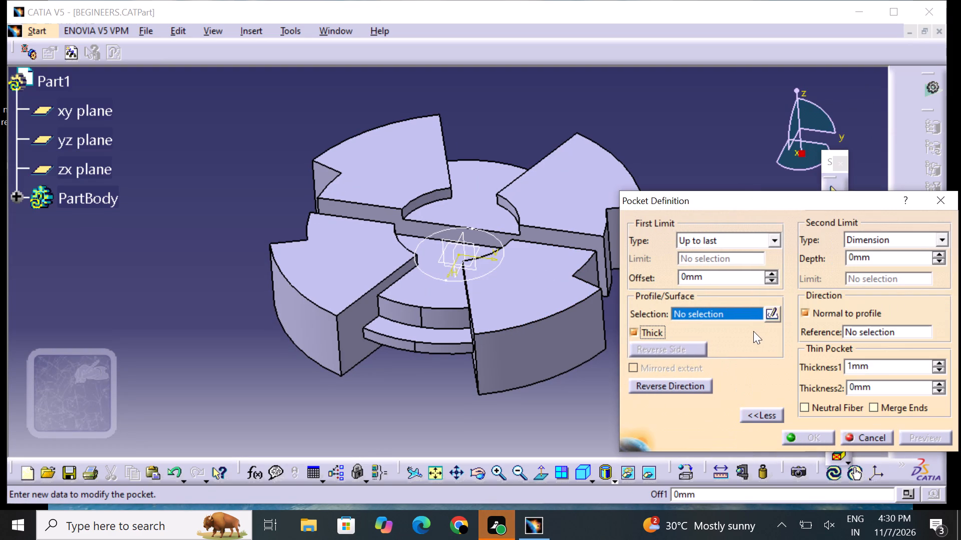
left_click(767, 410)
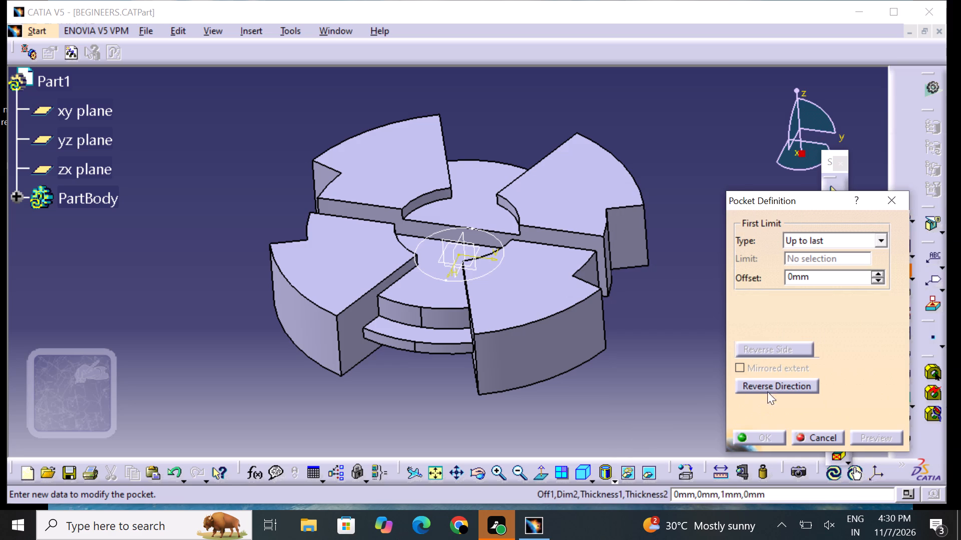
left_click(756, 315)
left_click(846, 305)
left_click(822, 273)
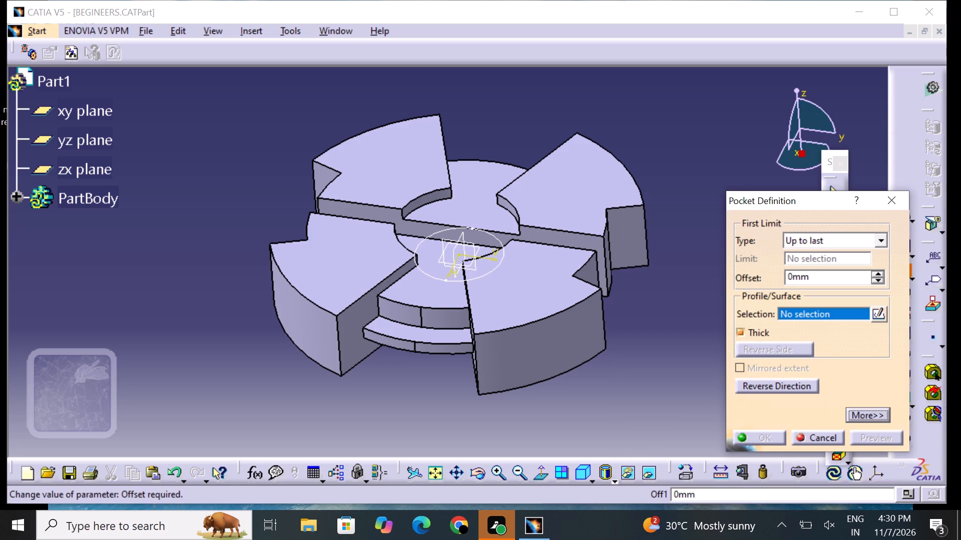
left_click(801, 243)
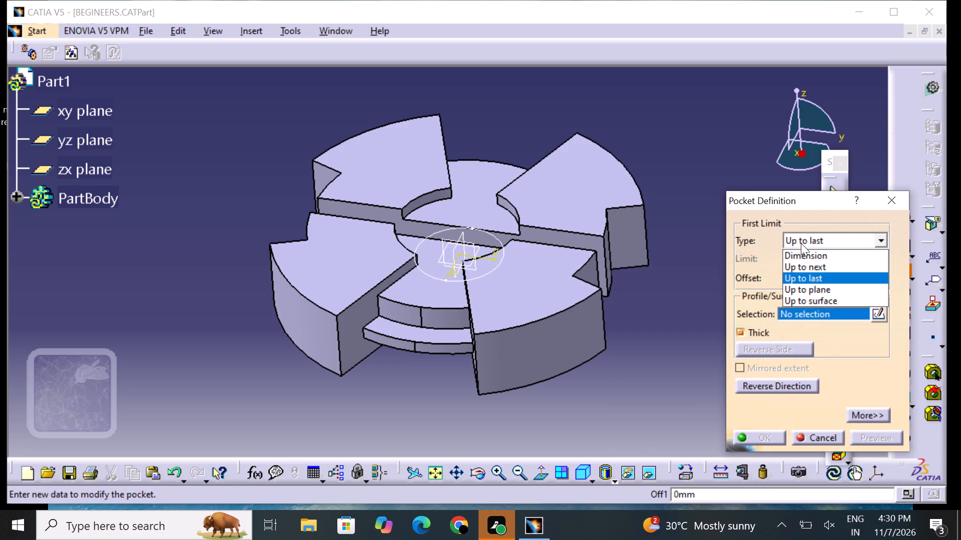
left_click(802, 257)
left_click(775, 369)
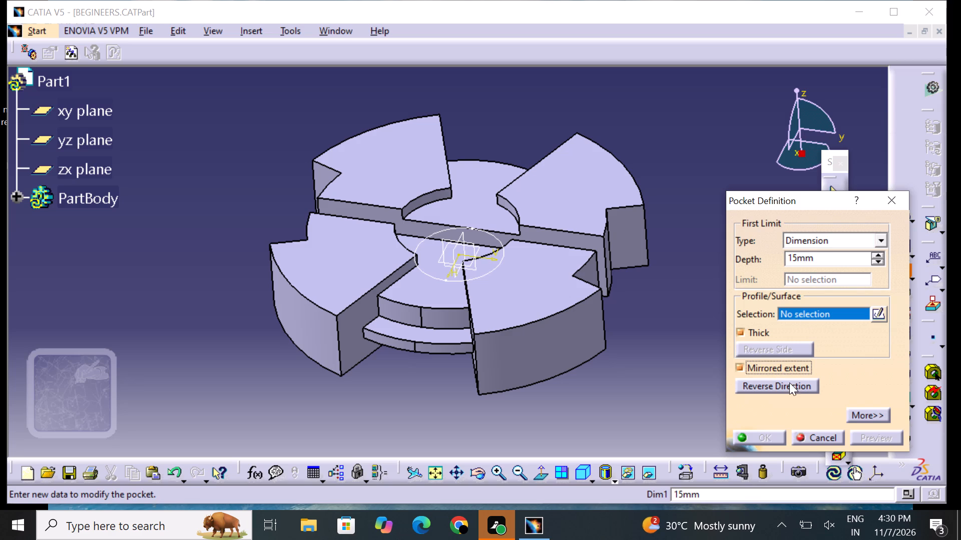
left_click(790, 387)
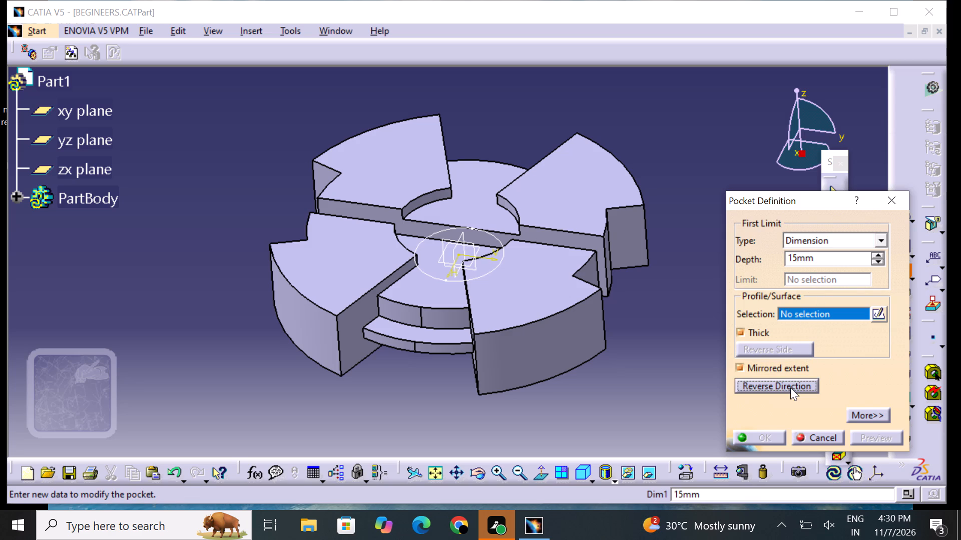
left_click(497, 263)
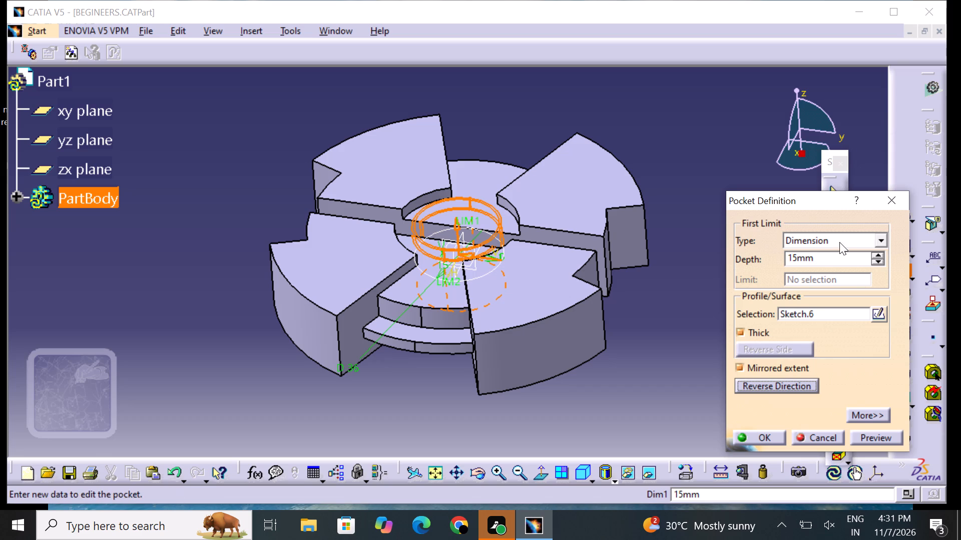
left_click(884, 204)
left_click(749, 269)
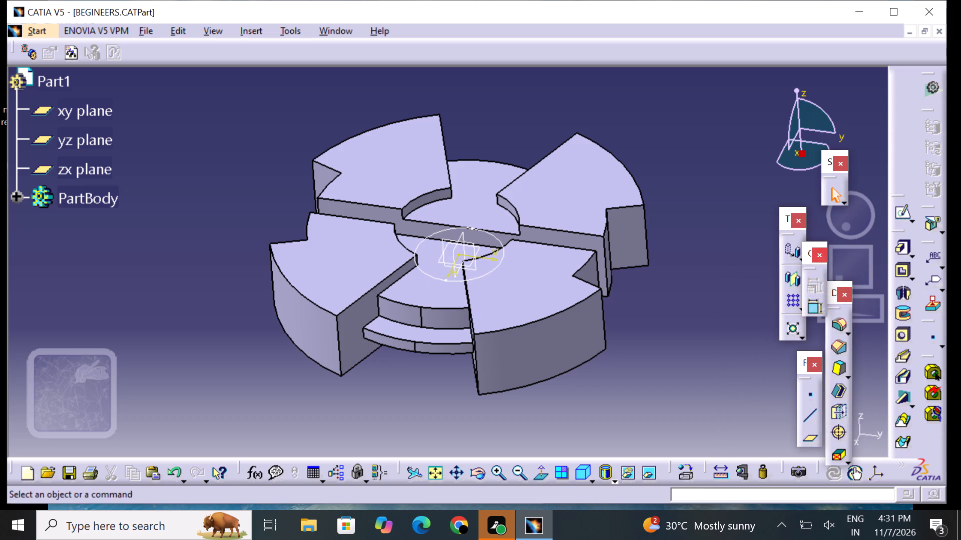
Pocket the central circle sketch through the part with a Dimension limit, 15 mm depth and mirrored extent.
left_click(903, 275)
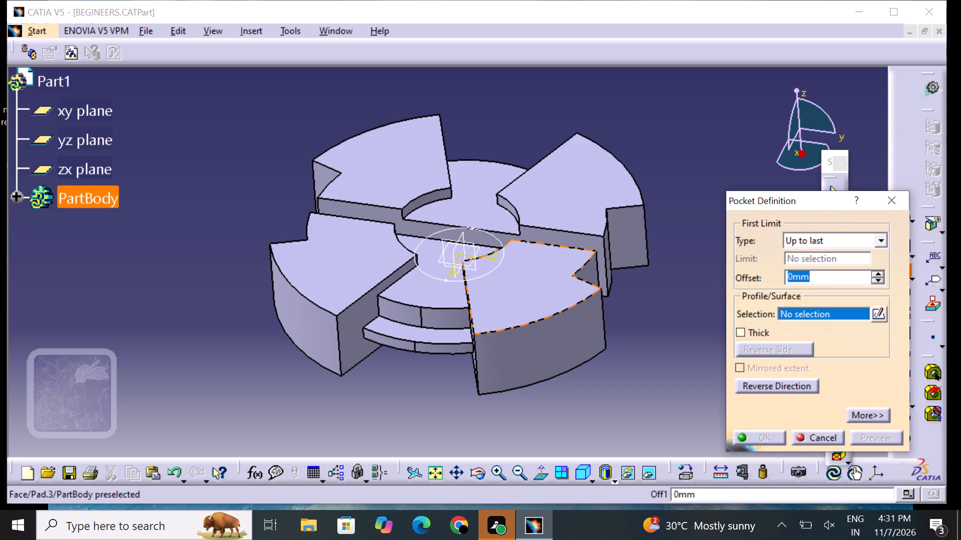
left_click(504, 254)
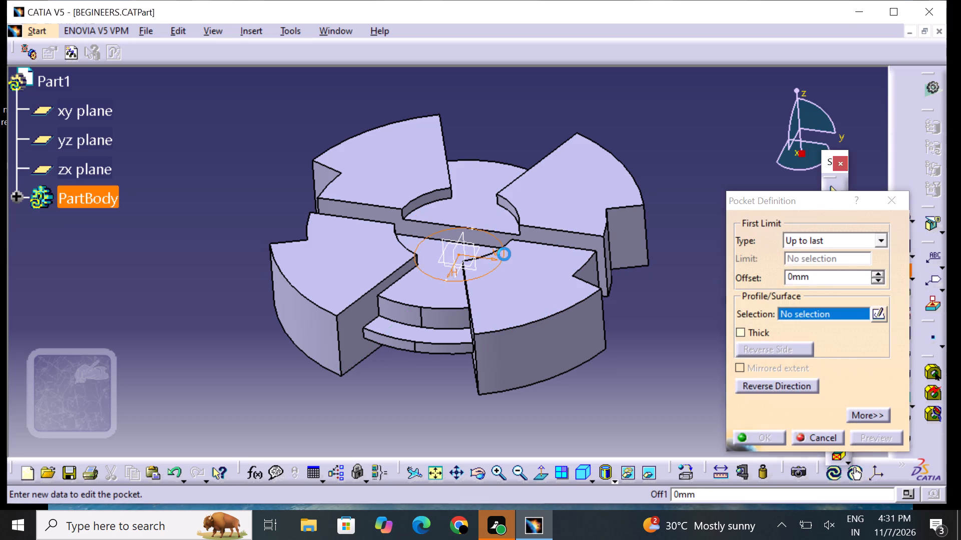
left_click(803, 242)
left_click_drag(794, 246, 796, 253)
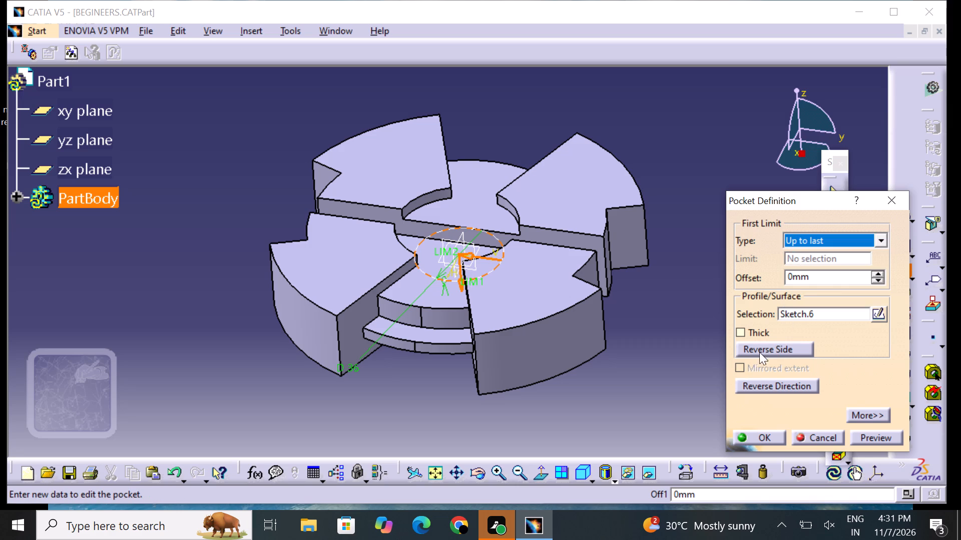
left_click(809, 245)
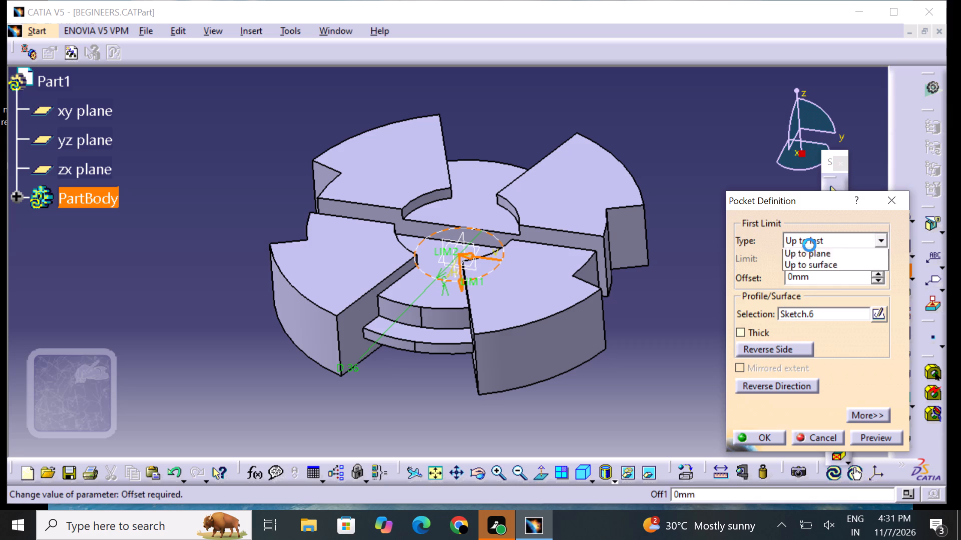
left_click(802, 255)
left_click(780, 367)
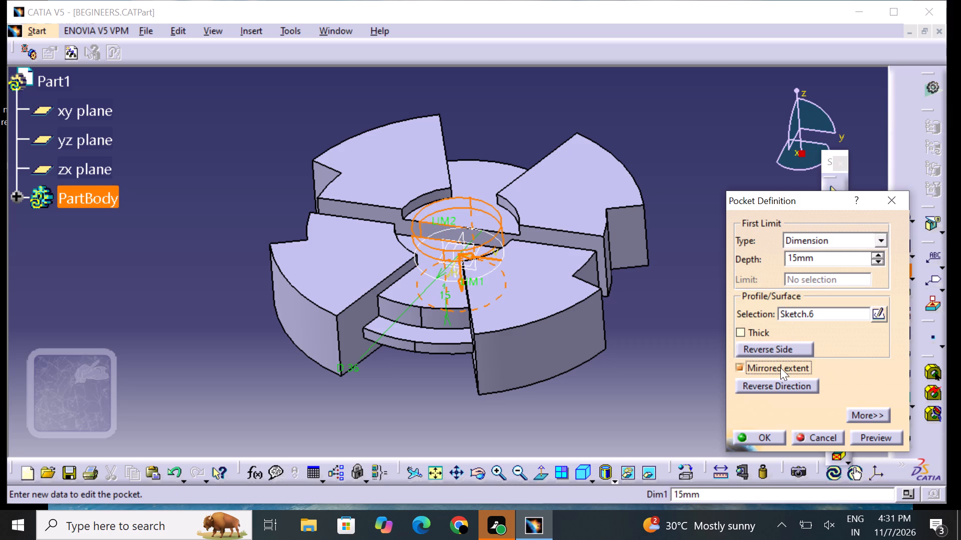
left_click(874, 433)
left_click(777, 437)
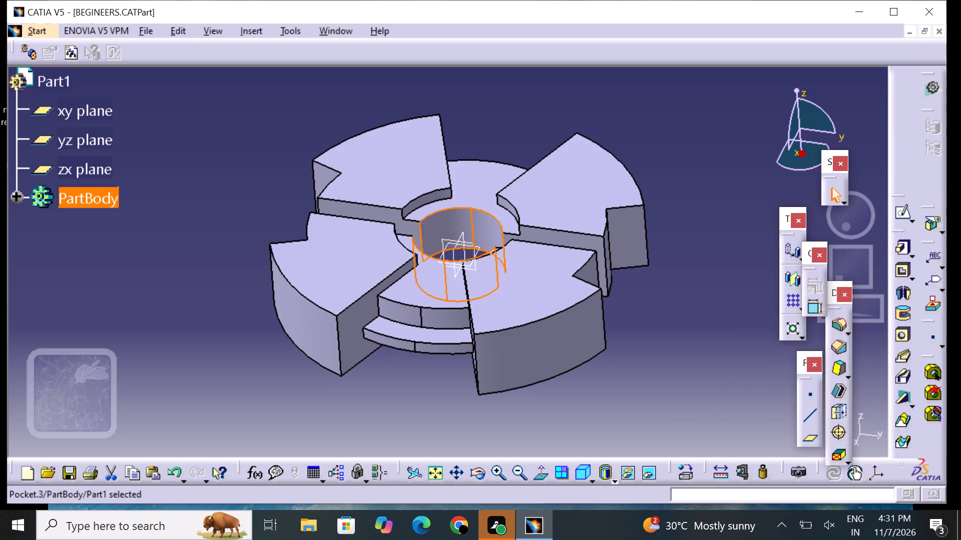
left_click(707, 386)
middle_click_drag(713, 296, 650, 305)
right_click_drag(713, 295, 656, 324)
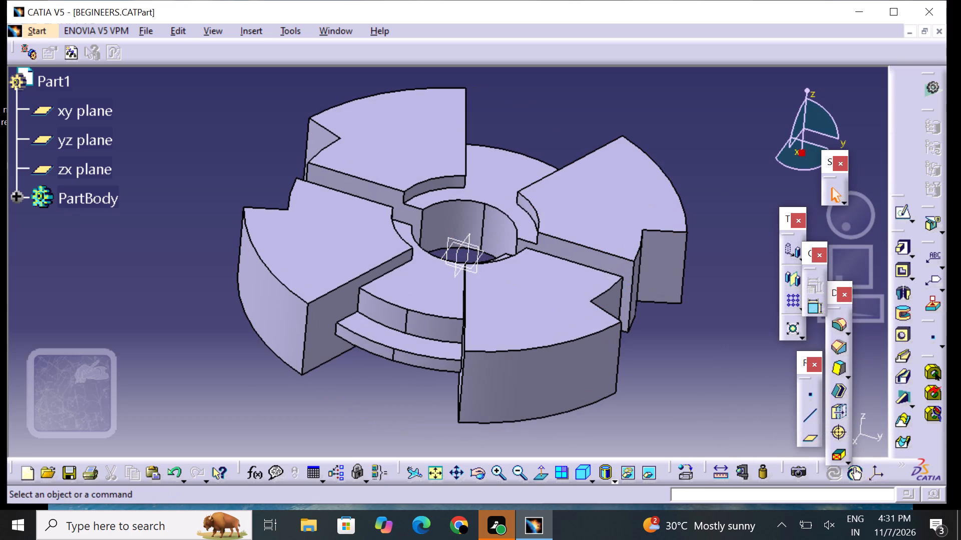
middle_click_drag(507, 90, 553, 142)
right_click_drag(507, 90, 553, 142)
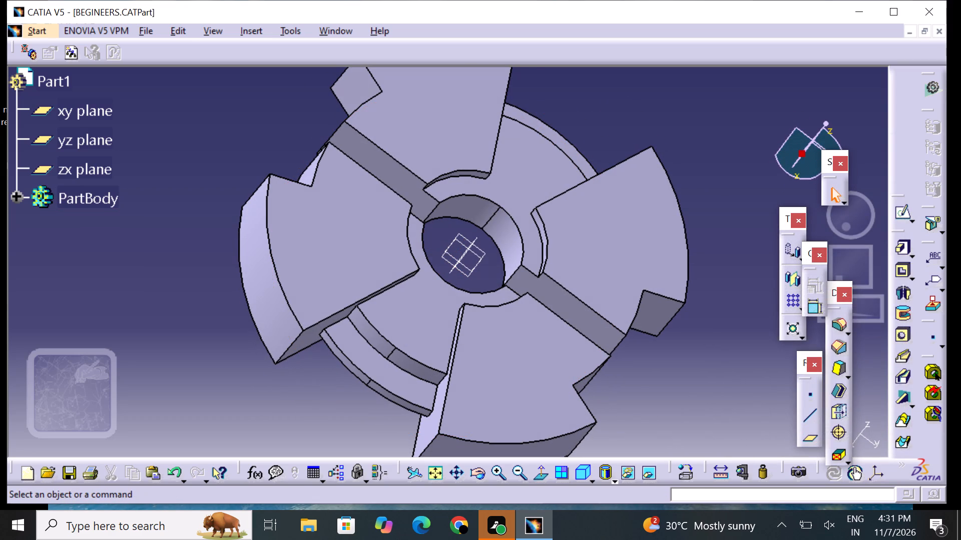
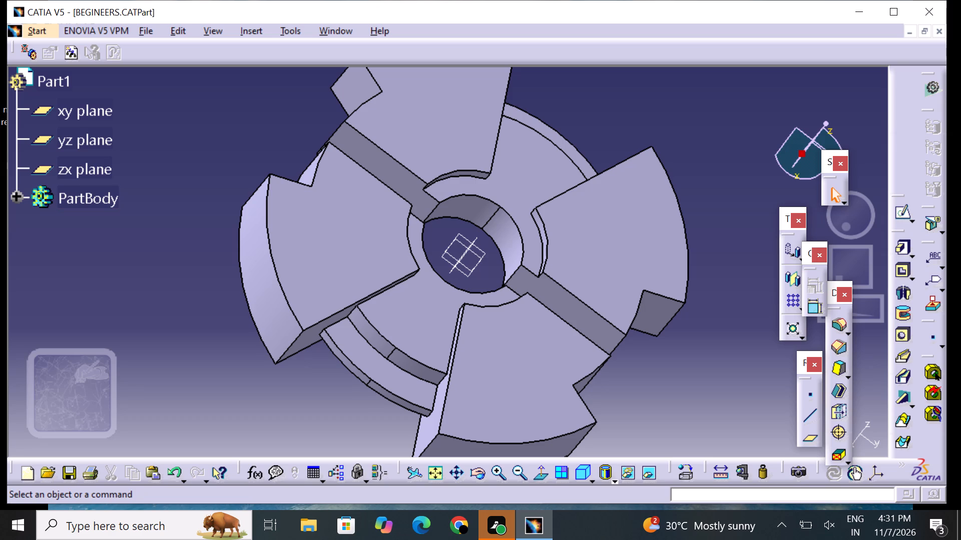
Examine the part from above and from the sides, checking the sector pads, strip cut and central bore.
scroll(671, 390, "up", 1)
middle_click_drag(676, 390, 678, 391)
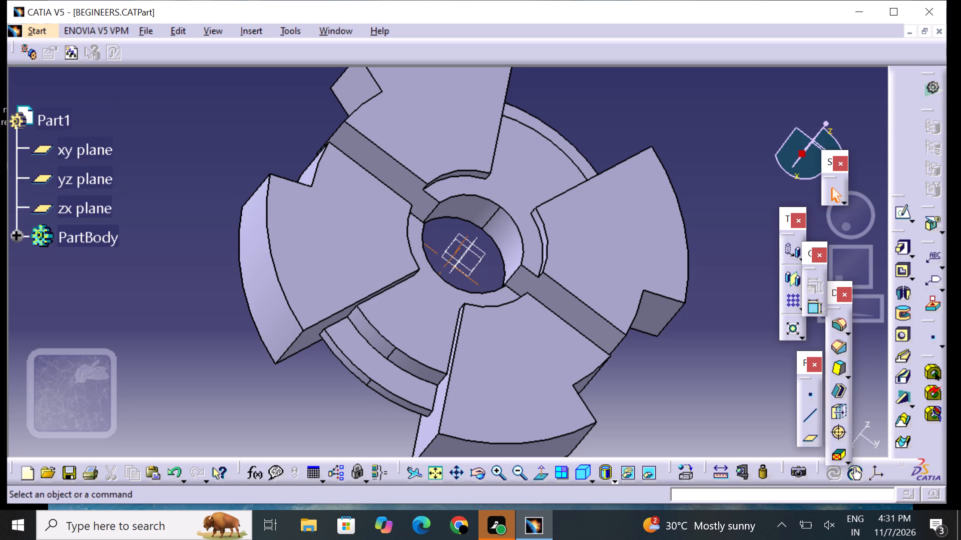
middle_click_drag(678, 391, 670, 289)
right_click_drag(678, 391, 669, 289)
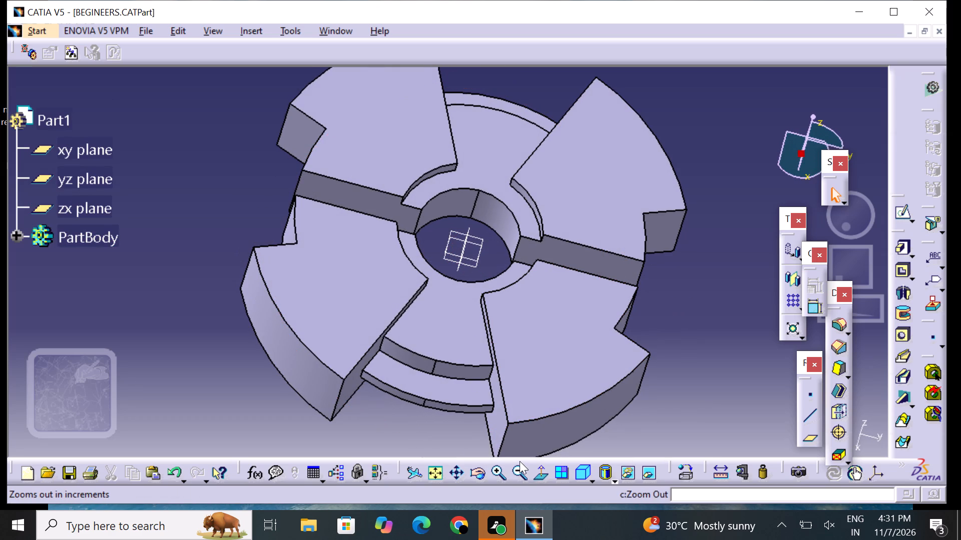
left_click(520, 461)
double_click(518, 474)
middle_click_drag(458, 414, 463, 357)
scroll(458, 414, "up", 1)
right_click_drag(461, 412, 463, 357)
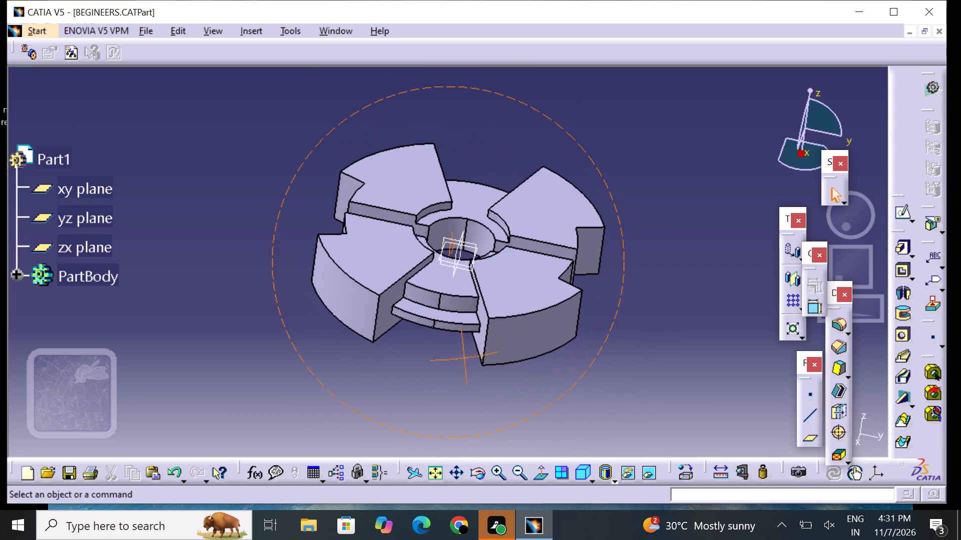
middle_click_drag(463, 357, 463, 348)
right_click_drag(463, 357, 463, 348)
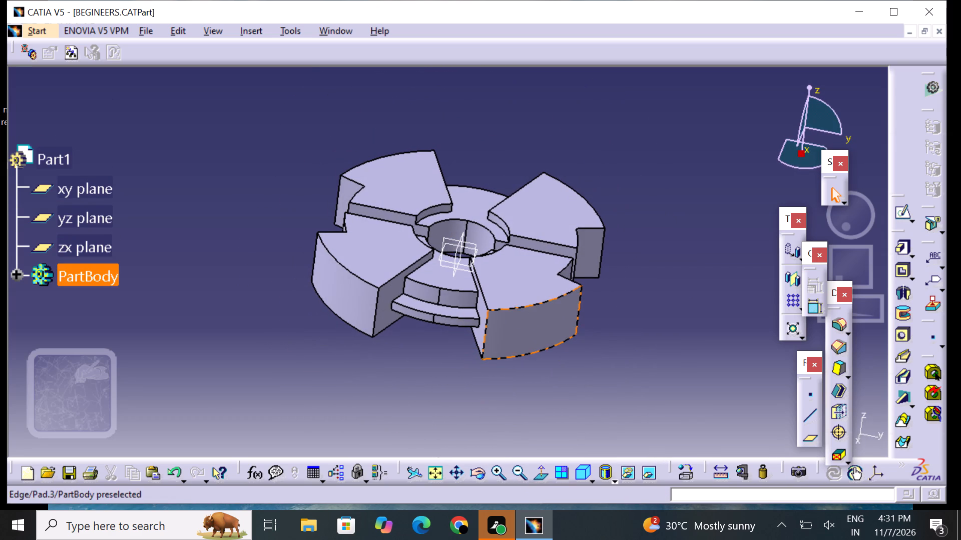
middle_click_drag(476, 139, 481, 197)
right_click_drag(476, 139, 481, 197)
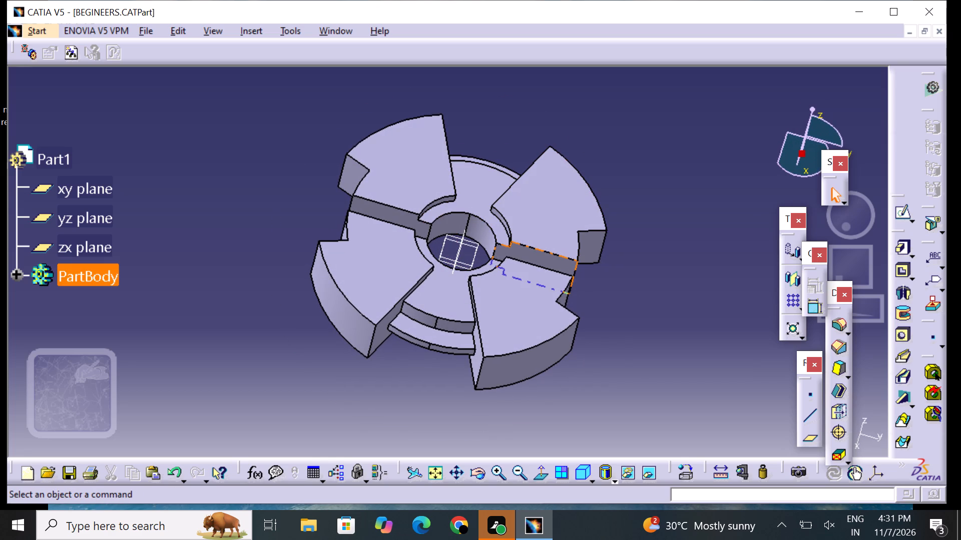
middle_click_drag(632, 364, 631, 364)
right_click_drag(632, 364, 631, 364)
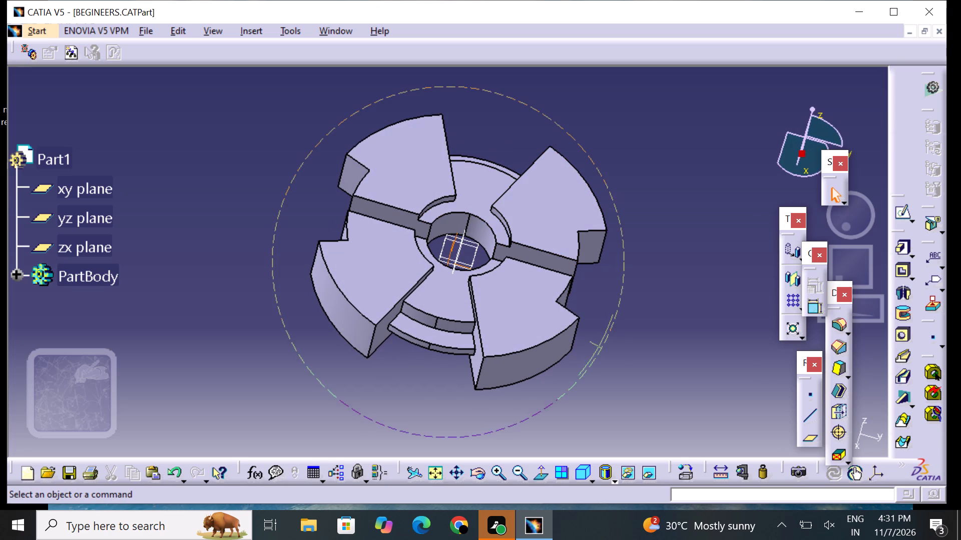
middle_click_drag(631, 364, 599, 265)
right_click_drag(631, 364, 599, 265)
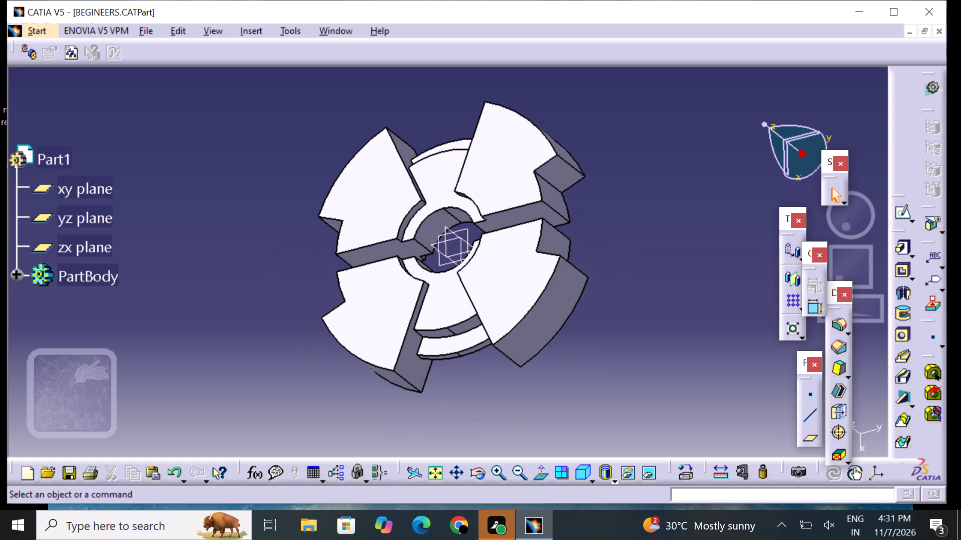
middle_click_drag(602, 270, 620, 363)
right_click_drag(601, 269, 619, 365)
middle_click_drag(624, 333, 585, 281)
right_click_drag(624, 333, 585, 281)
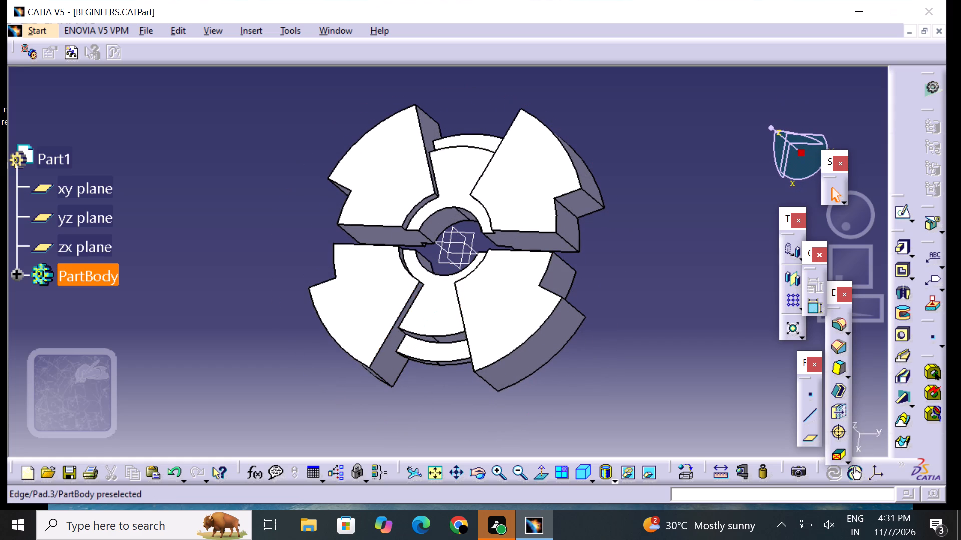
middle_click_drag(338, 379, 367, 317)
right_click_drag(338, 379, 367, 317)
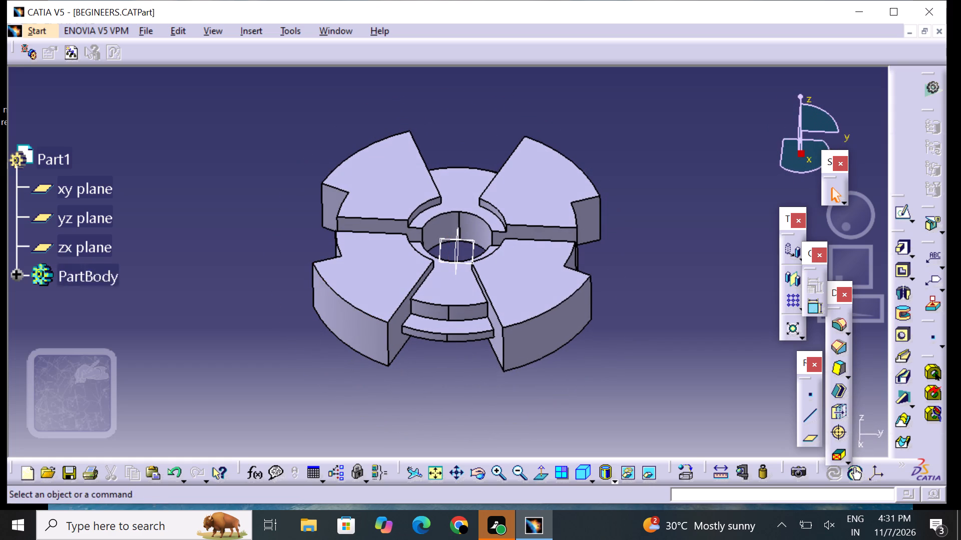
middle_click_drag(620, 343, 486, 361)
right_click_drag(620, 343, 486, 361)
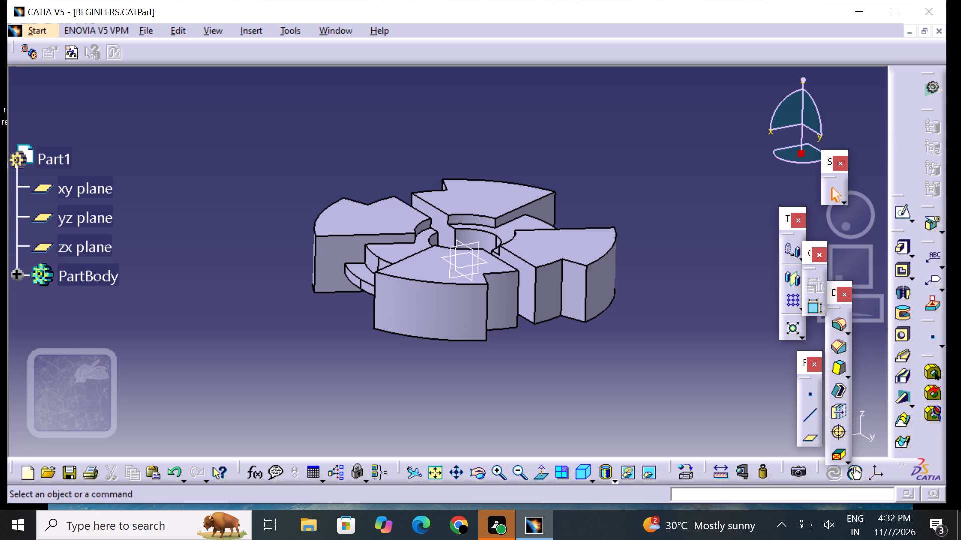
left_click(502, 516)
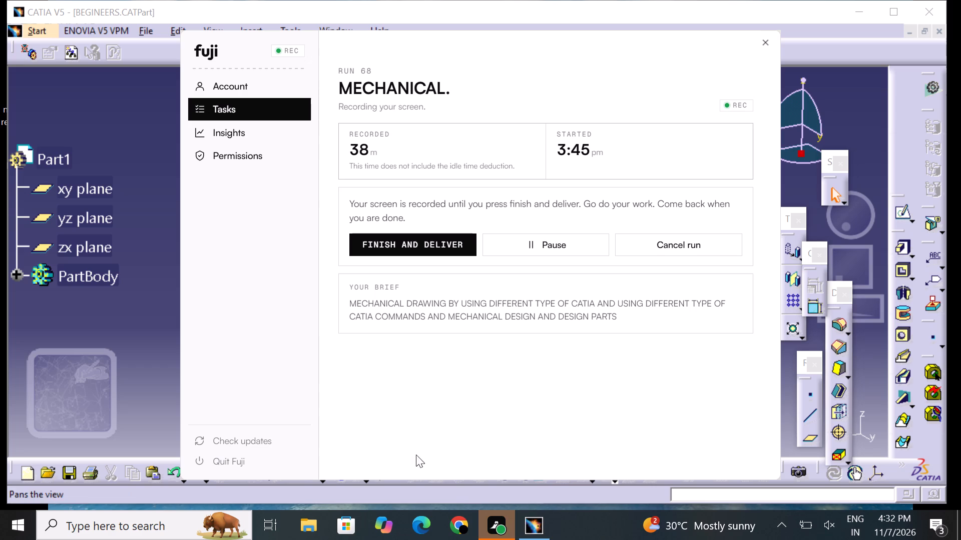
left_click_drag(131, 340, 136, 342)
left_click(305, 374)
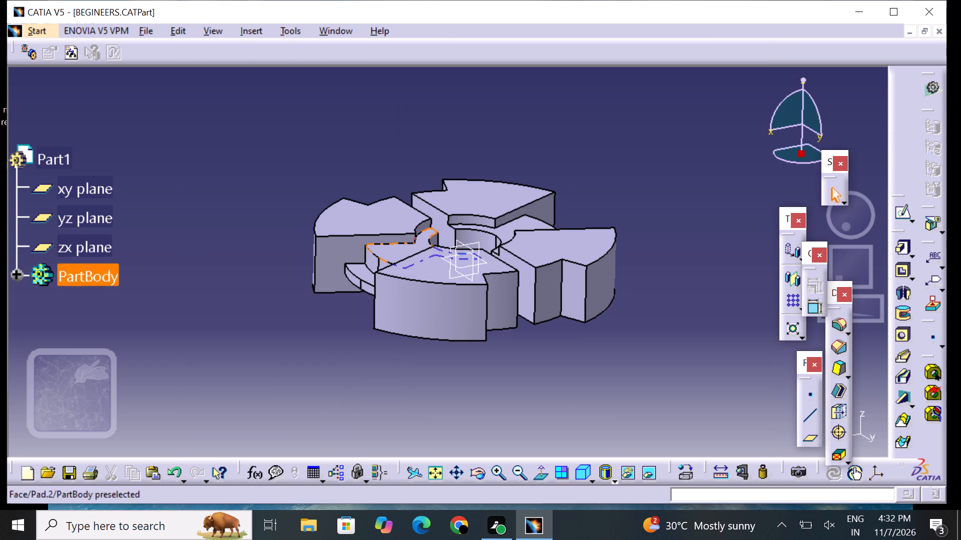
Set the fill colour of one sector pad's top face to orange.
middle_click_drag(401, 127, 449, 280)
right_click_drag(404, 127, 449, 279)
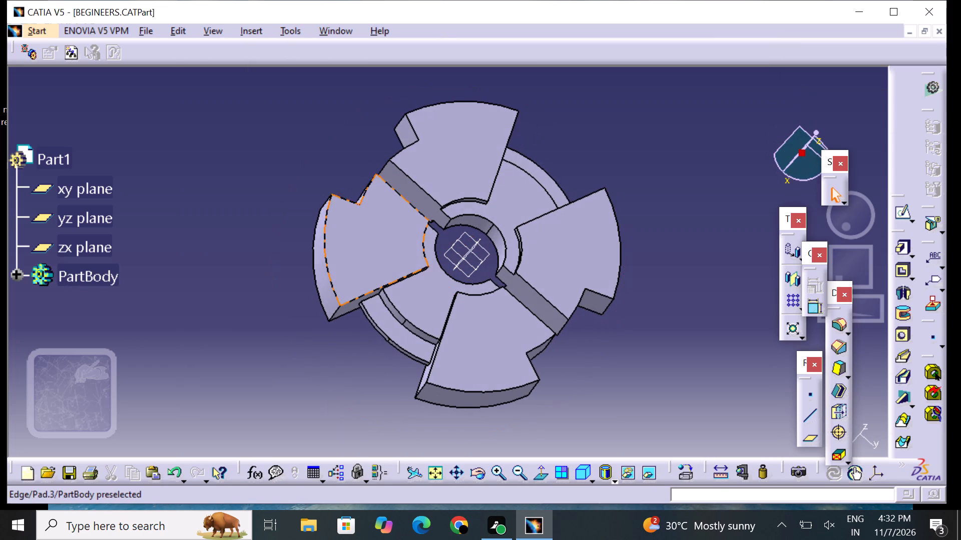
left_click(374, 228)
right_click(374, 228)
left_click(428, 267)
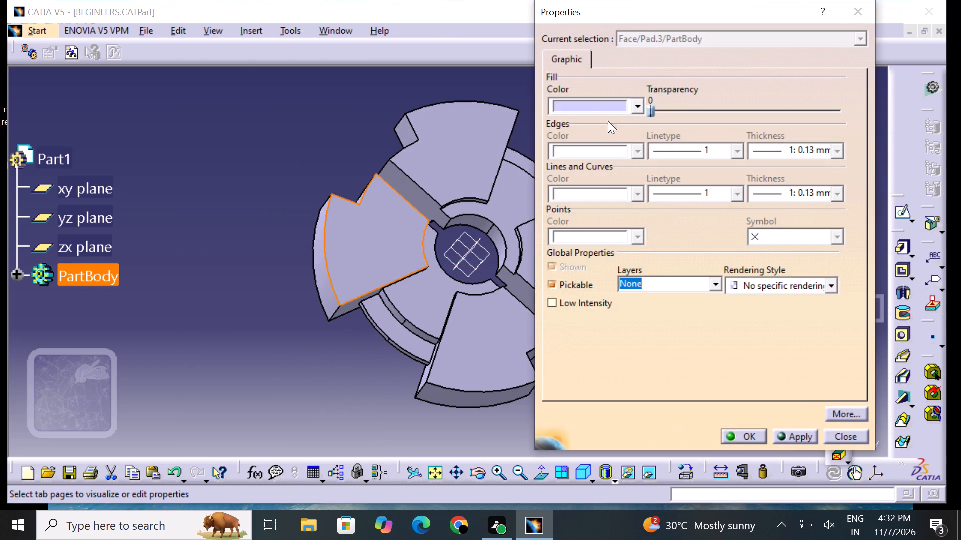
left_click(597, 110)
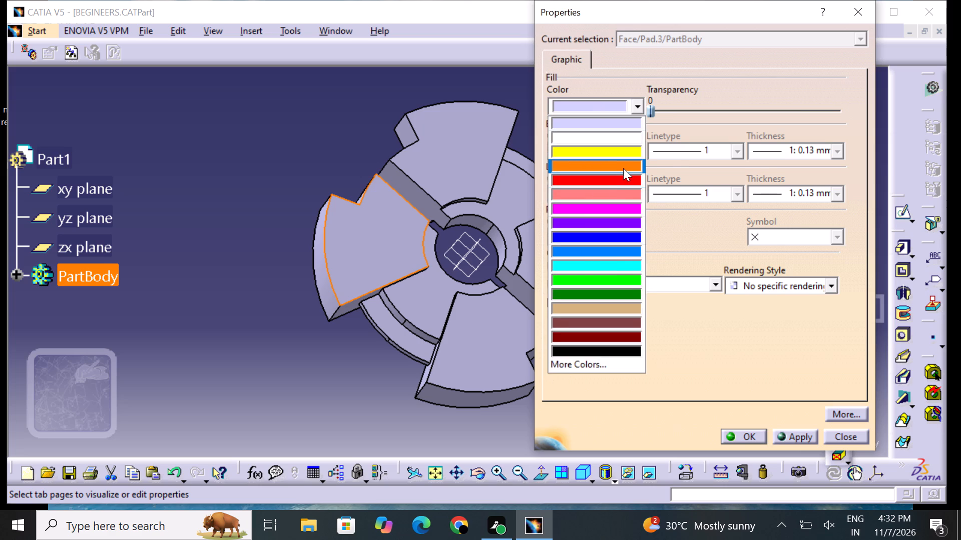
left_click(623, 168)
left_click(746, 436)
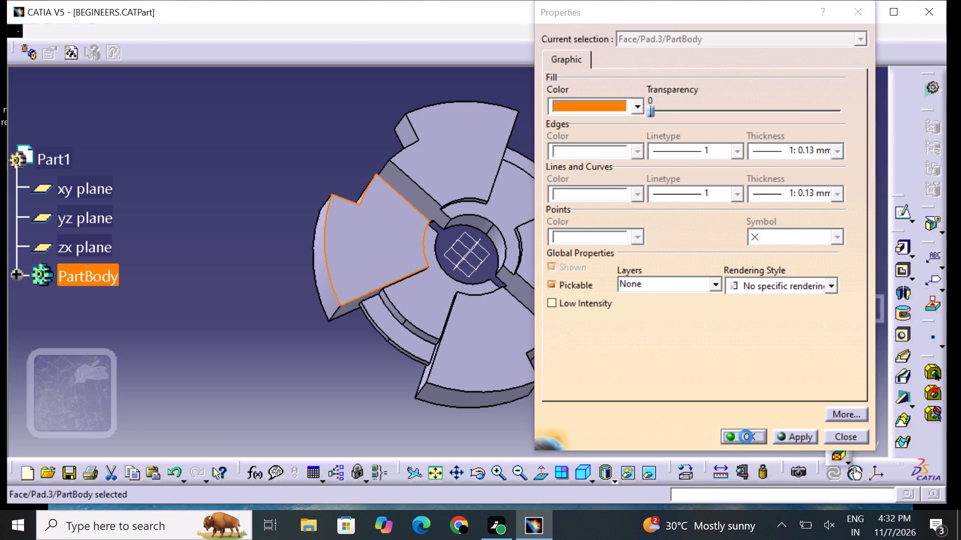
left_click(722, 407)
Set the fill colour of the top face of the sector pad opposite the orange one to magenta.
middle_click_drag(696, 401, 588, 366)
right_click_drag(699, 400, 588, 366)
middle_click_drag(624, 382, 581, 332)
right_click_drag(625, 383, 565, 322)
left_click(559, 257)
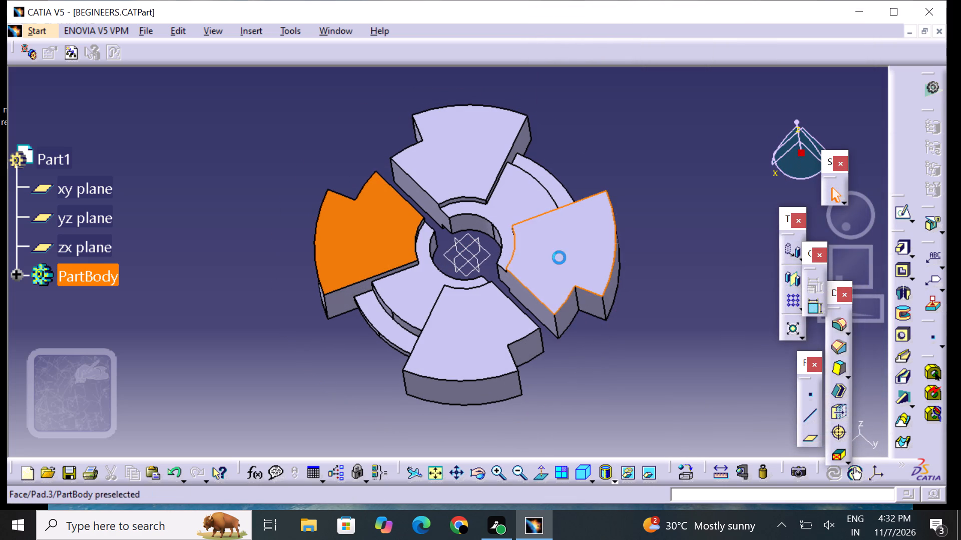
right_click(559, 257)
left_click(592, 263)
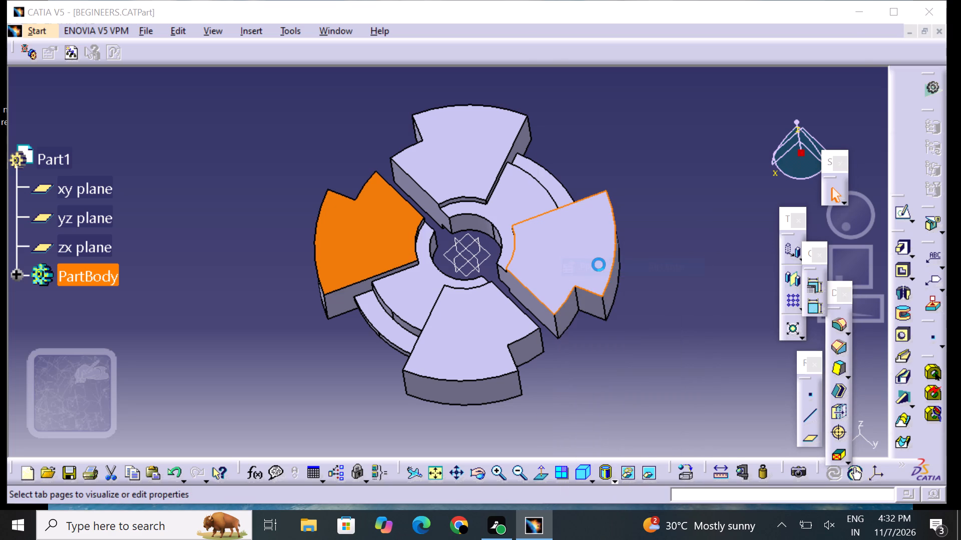
left_click(599, 105)
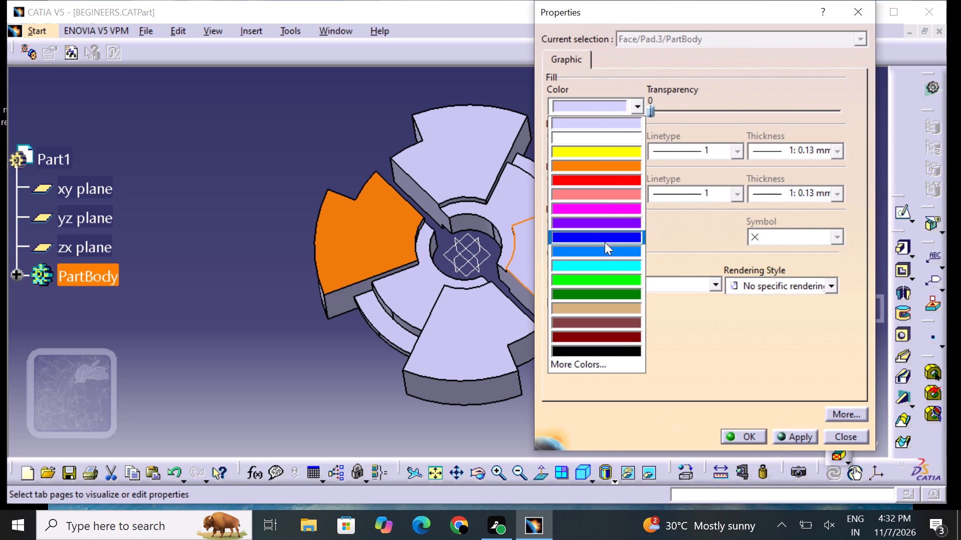
left_click(605, 208)
left_click(741, 433)
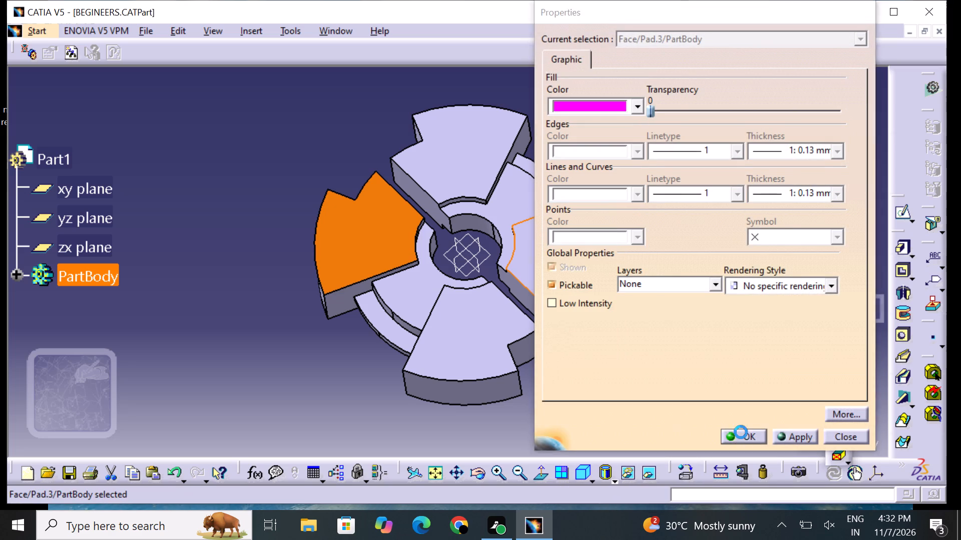
left_click(699, 410)
Colour the top face of the uncoloured sector pad across the strip cut from the magenta one brown.
left_click(474, 330)
right_click(474, 329)
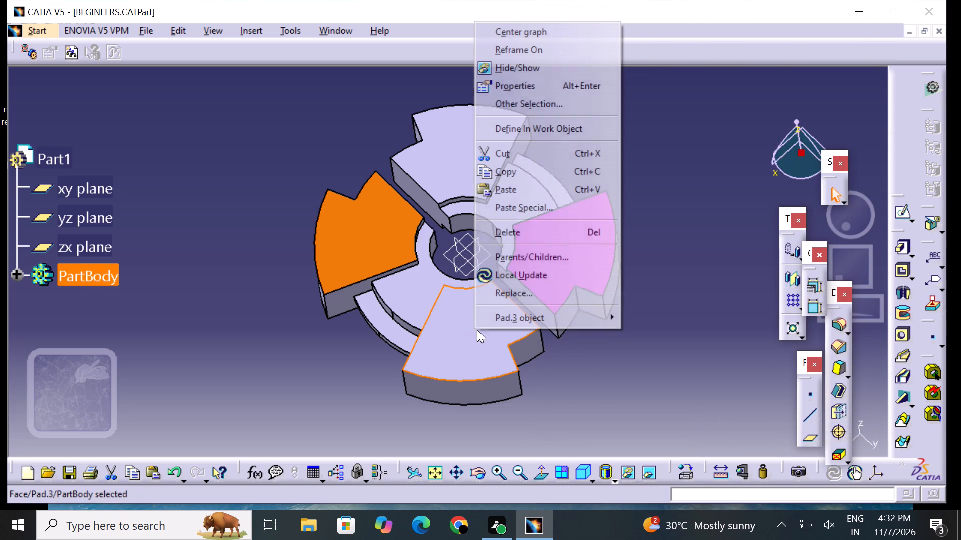
left_click(521, 85)
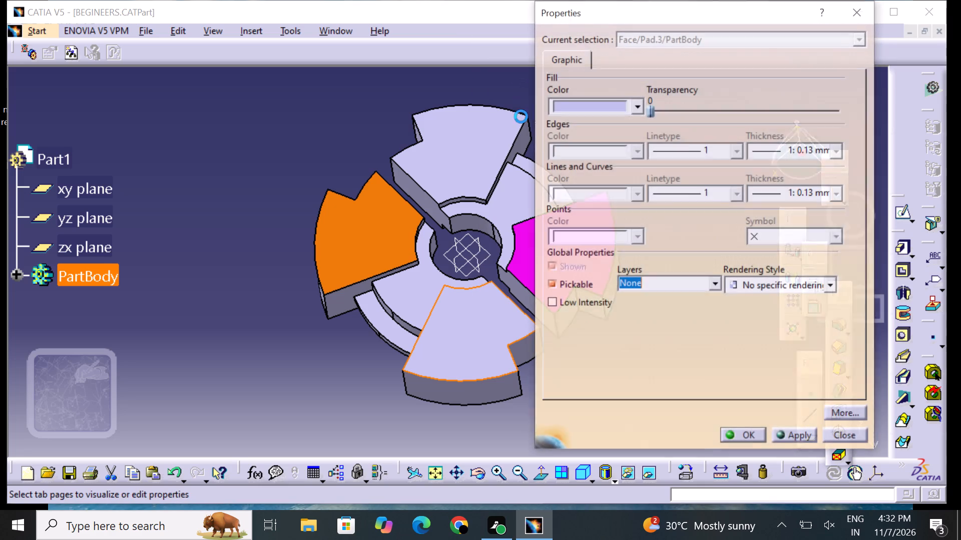
left_click(578, 105)
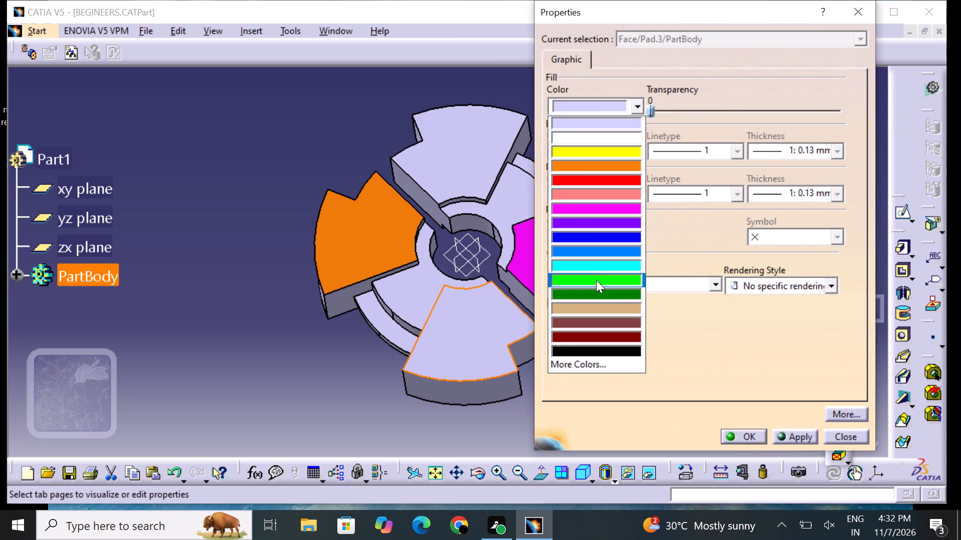
left_click(593, 322)
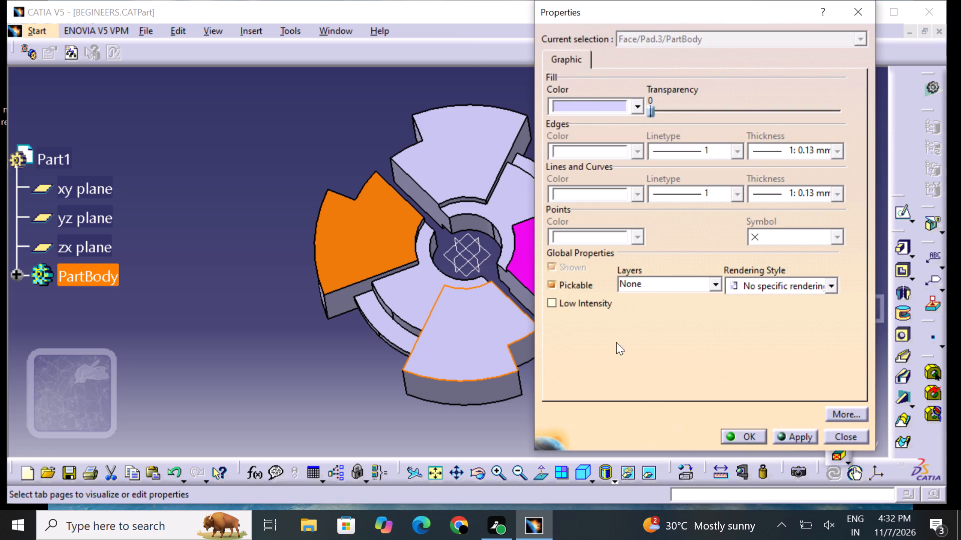
left_click(748, 436)
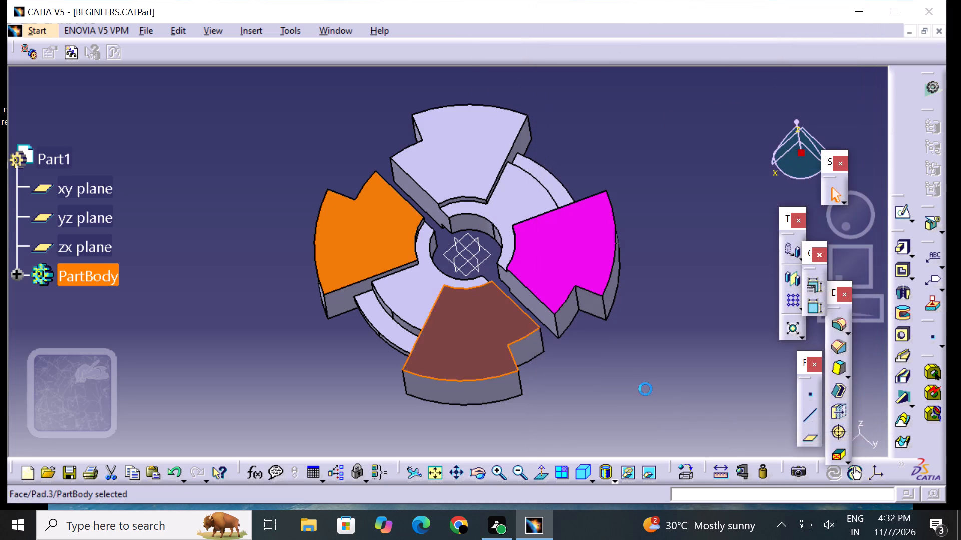
left_click(645, 389)
Set the fill colour of the last uncoloured sector pad's top face to light red.
left_click(474, 144)
right_click(474, 143)
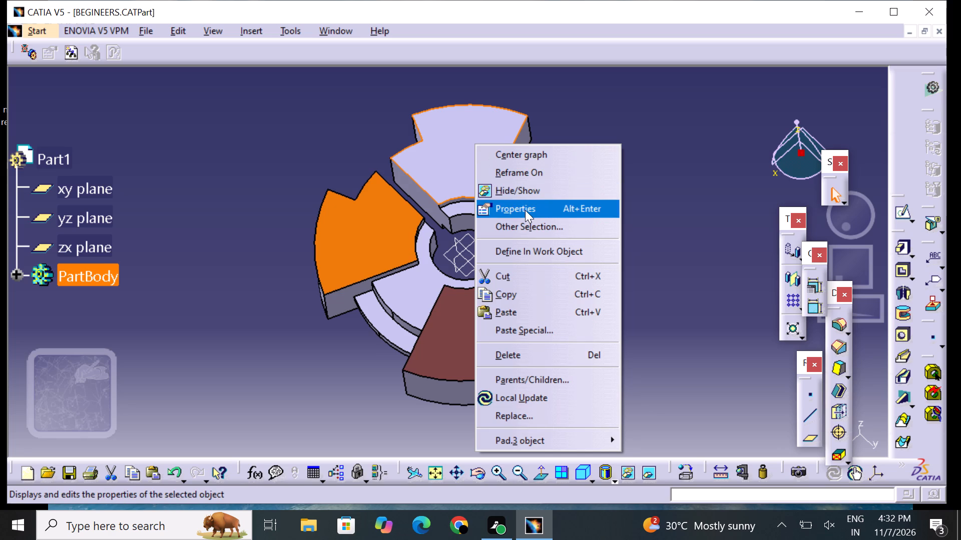
left_click(525, 210)
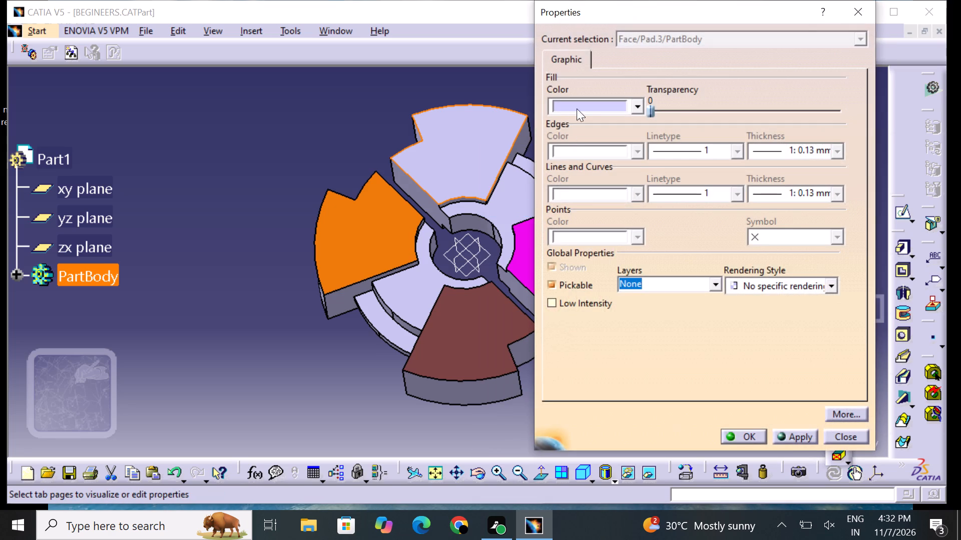
left_click(585, 103)
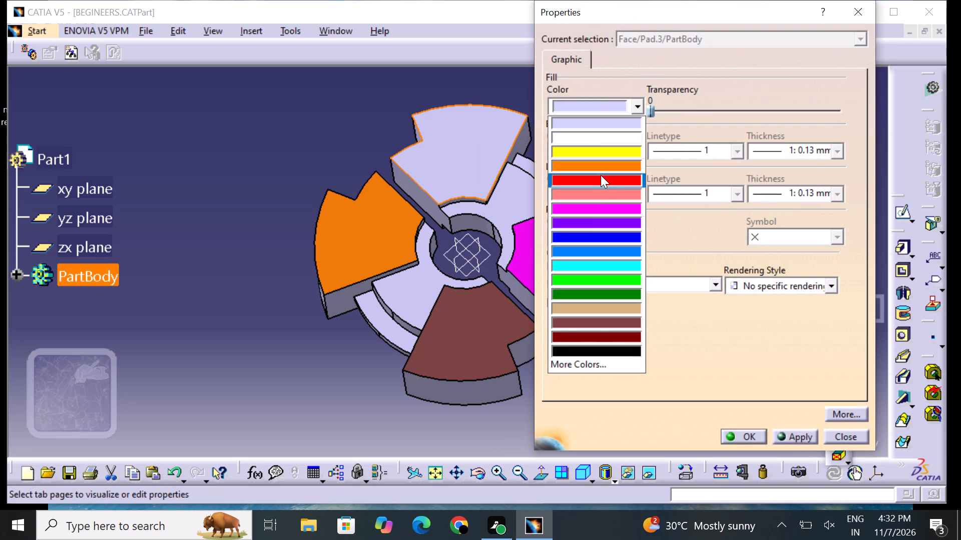
left_click(600, 193)
left_click(742, 428)
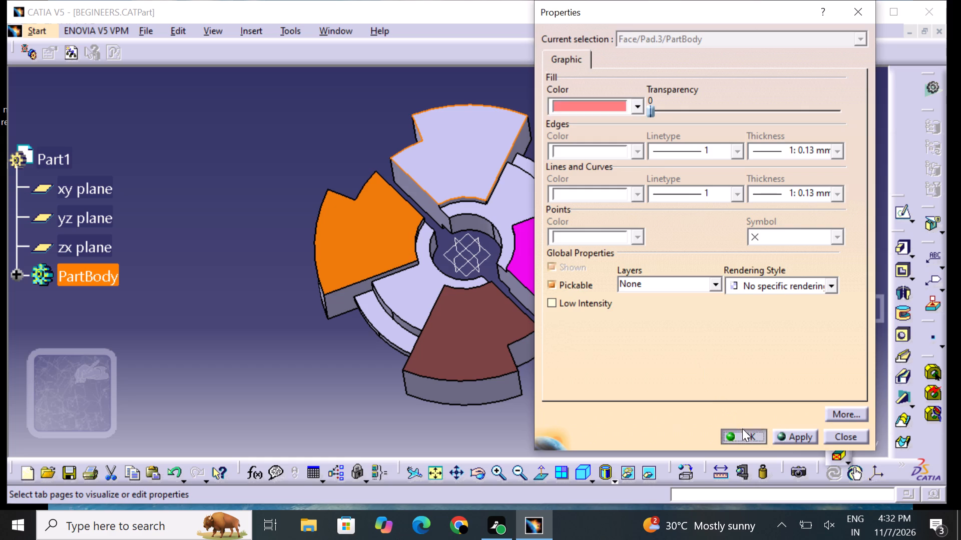
left_click(683, 393)
Set the fill colour of the Pad.2 step face between the light red and magenta sectors to purple.
middle_click_drag(681, 369, 527, 417)
right_click_drag(681, 369, 527, 417)
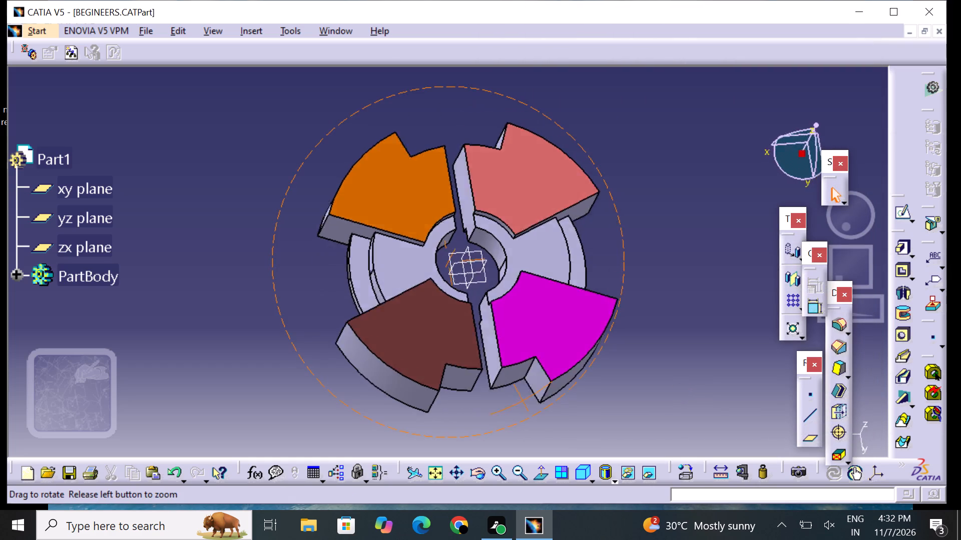
middle_click_drag(527, 417, 485, 404)
right_click_drag(527, 417, 485, 404)
middle_click_drag(456, 110, 436, 148)
right_click_drag(456, 110, 436, 149)
left_click(543, 267)
right_click(543, 266)
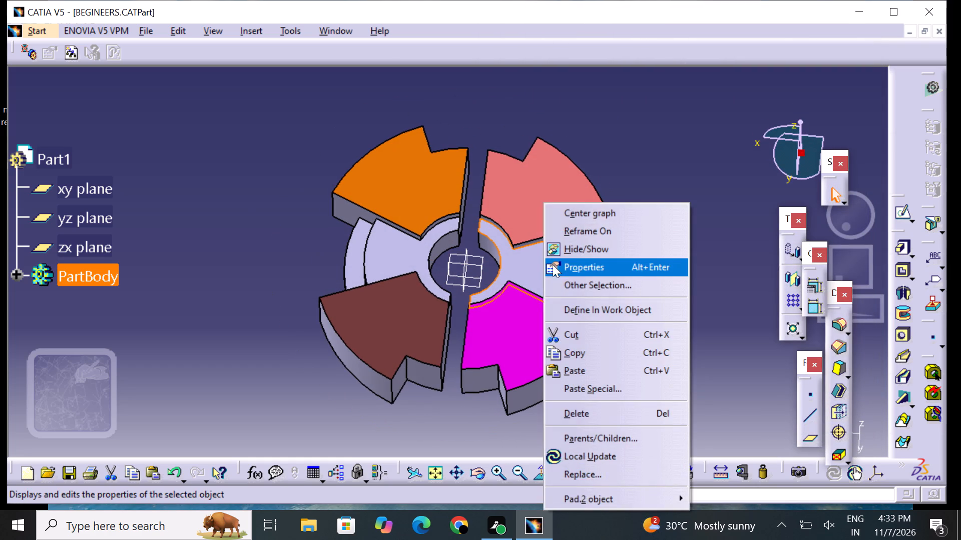
left_click(576, 262)
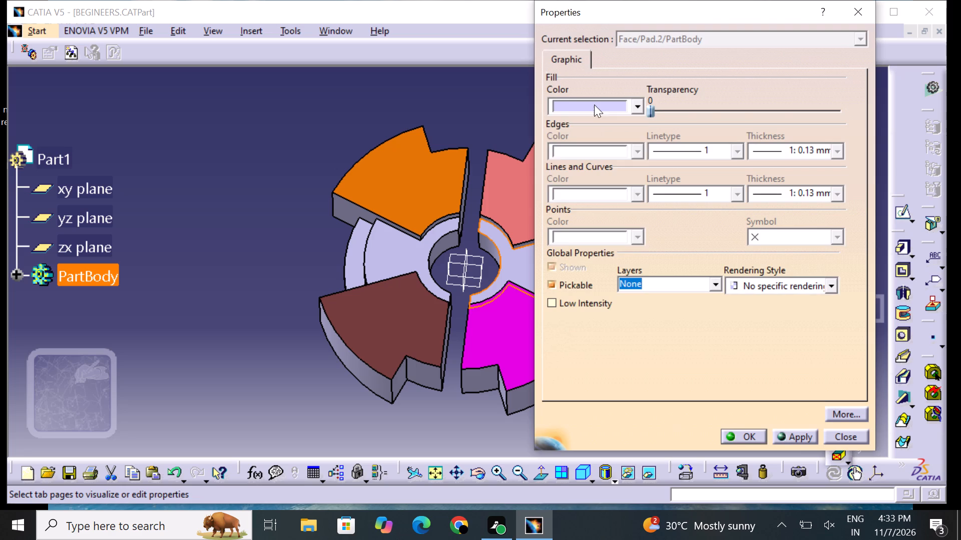
left_click(594, 104)
left_click(585, 227)
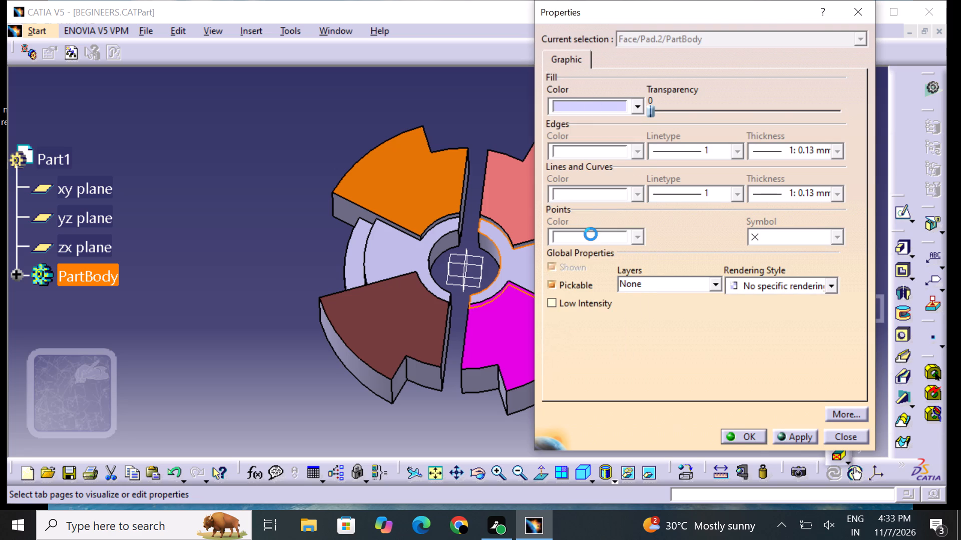
left_click(751, 426)
left_click(750, 439)
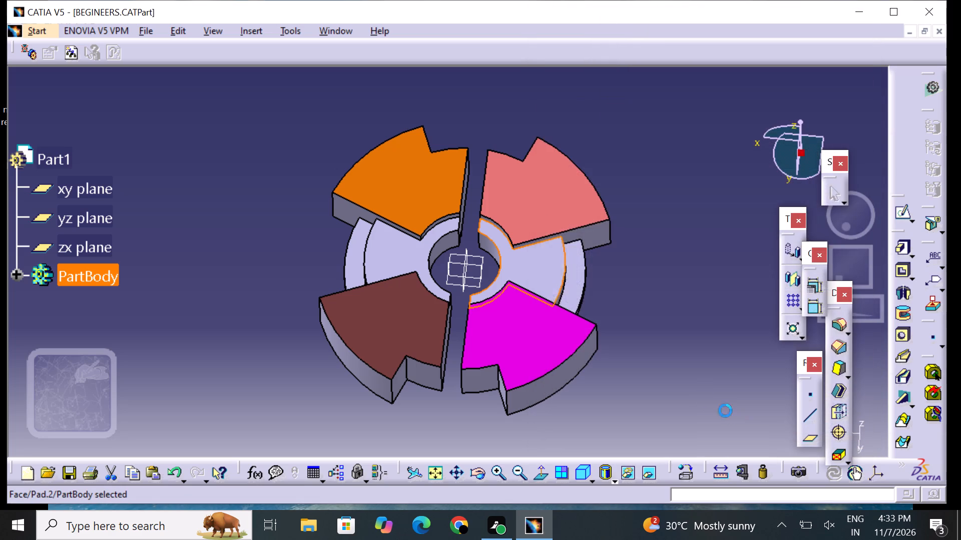
left_click(692, 387)
Set the fill colour of the Pad.2 step face between the orange and brown sectors to blue.
left_click(397, 248)
right_click(396, 248)
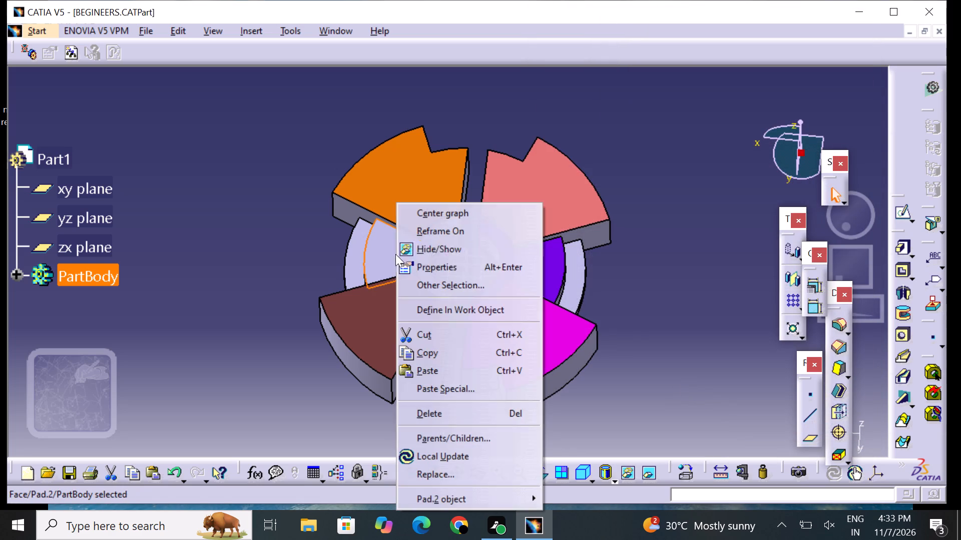
left_click(450, 261)
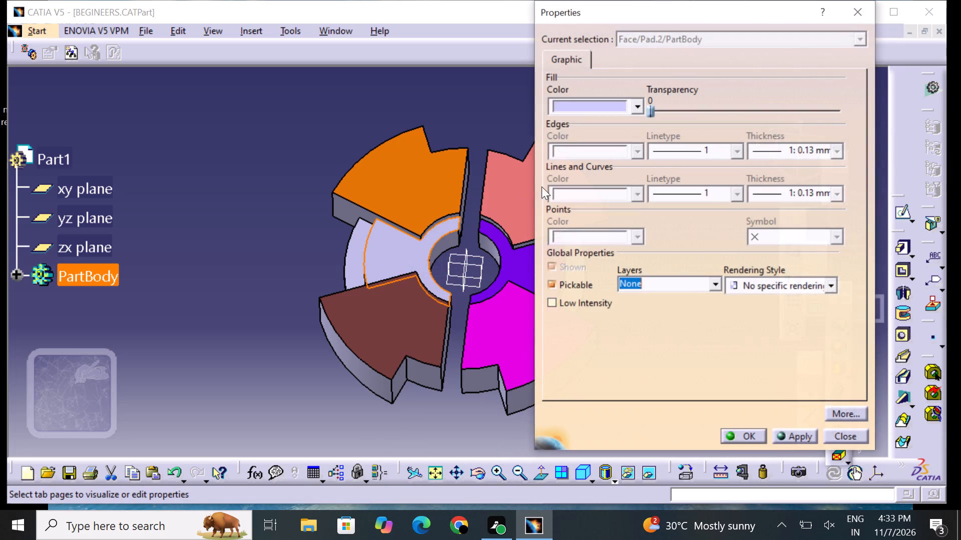
left_click(574, 110)
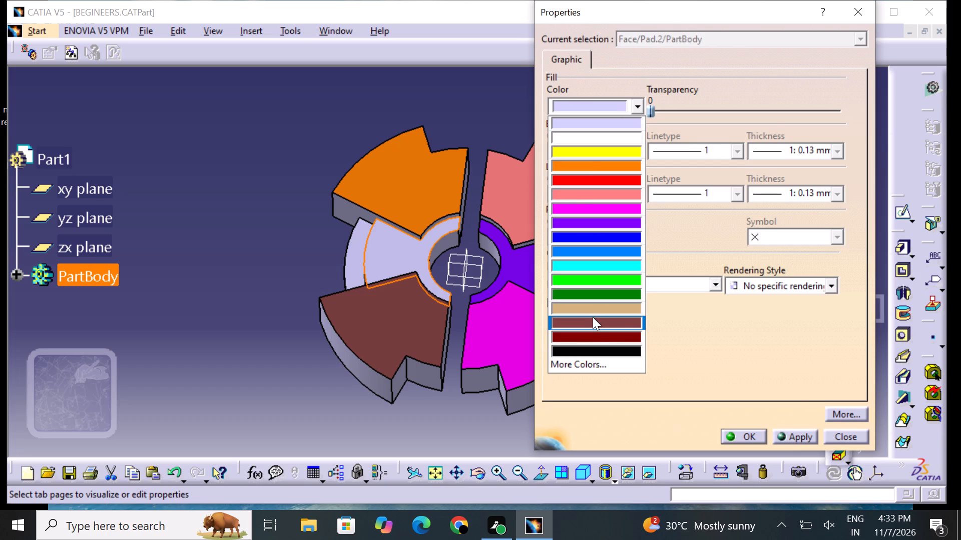
left_click(595, 237)
left_click(760, 435)
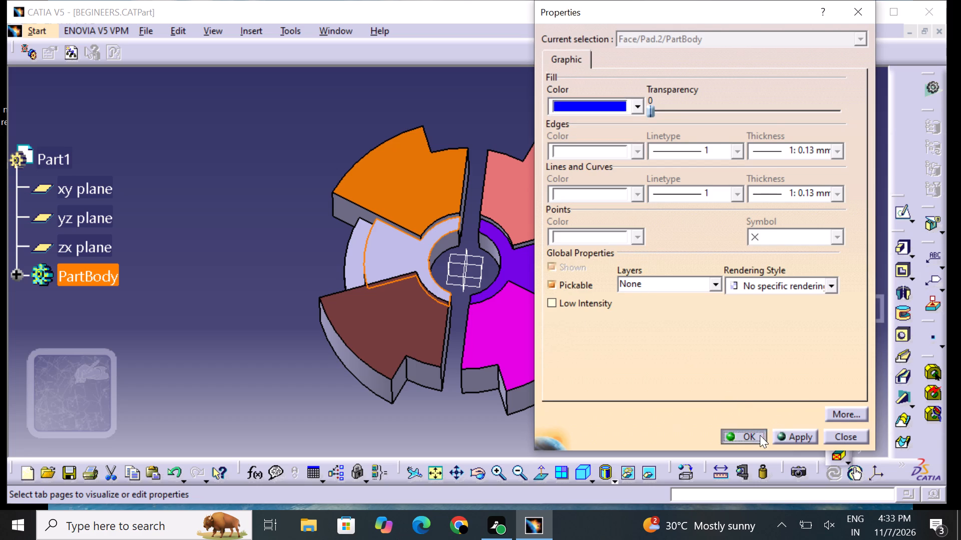
left_click(694, 408)
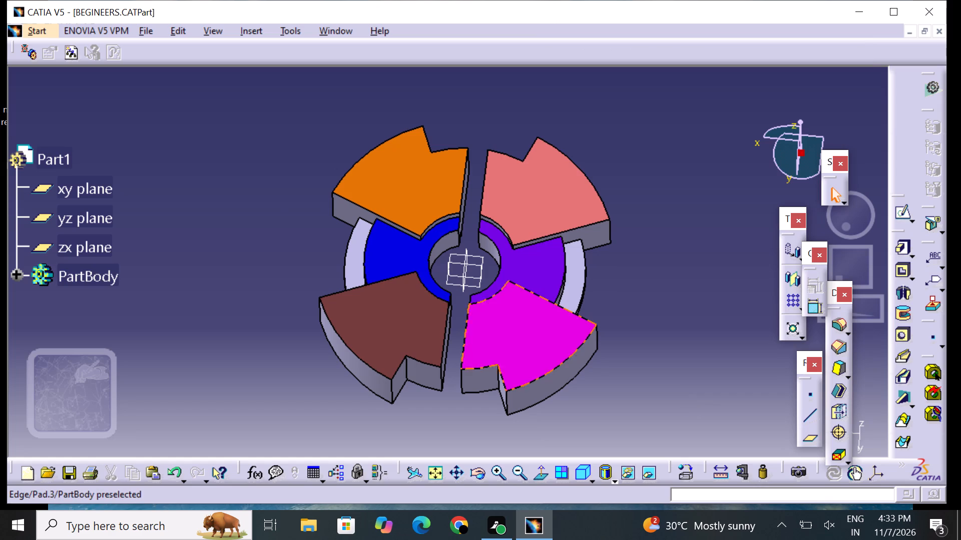
Colour the curved Pad.2 side wall below the purple step face tan.
middle_click_drag(614, 355, 522, 341)
right_click_drag(614, 354, 522, 341)
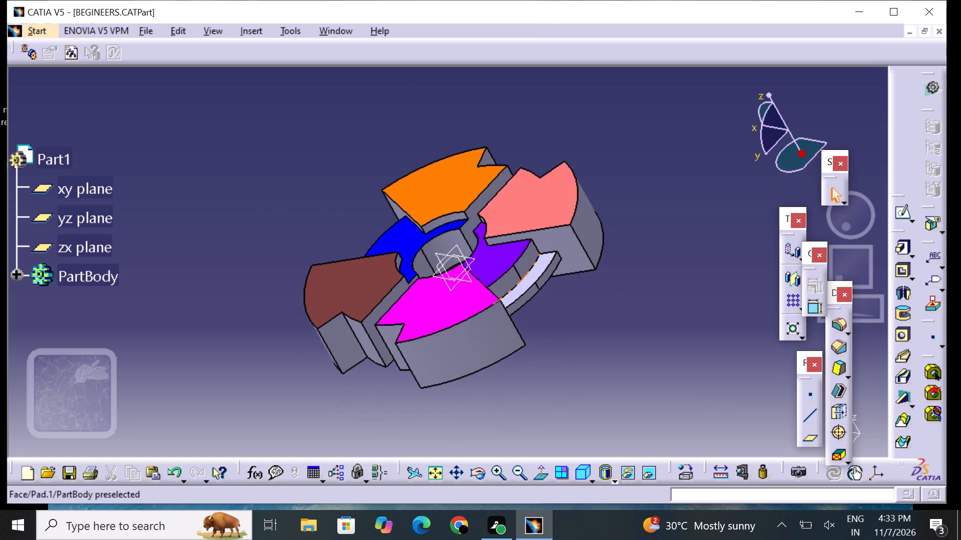
left_click(515, 276)
right_click(515, 276)
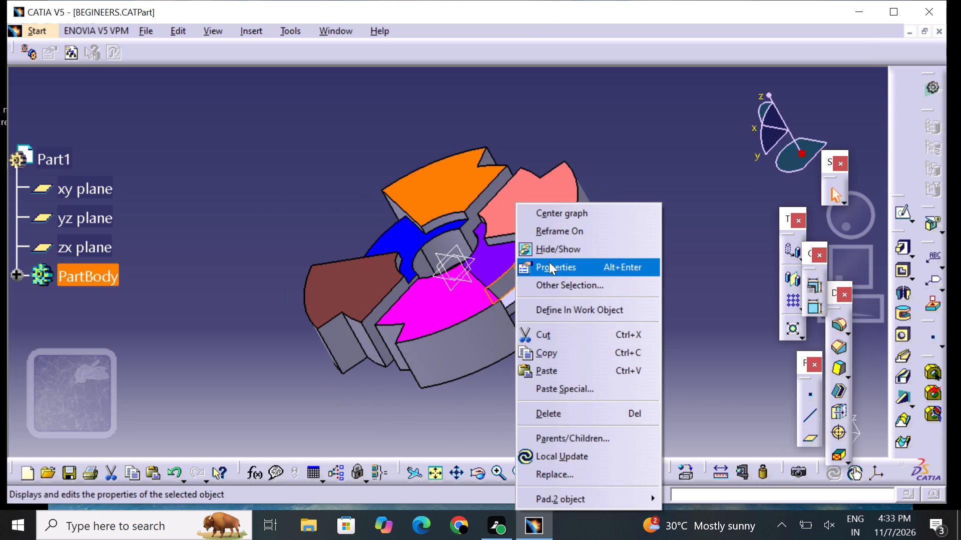
left_click(549, 262)
left_click(579, 101)
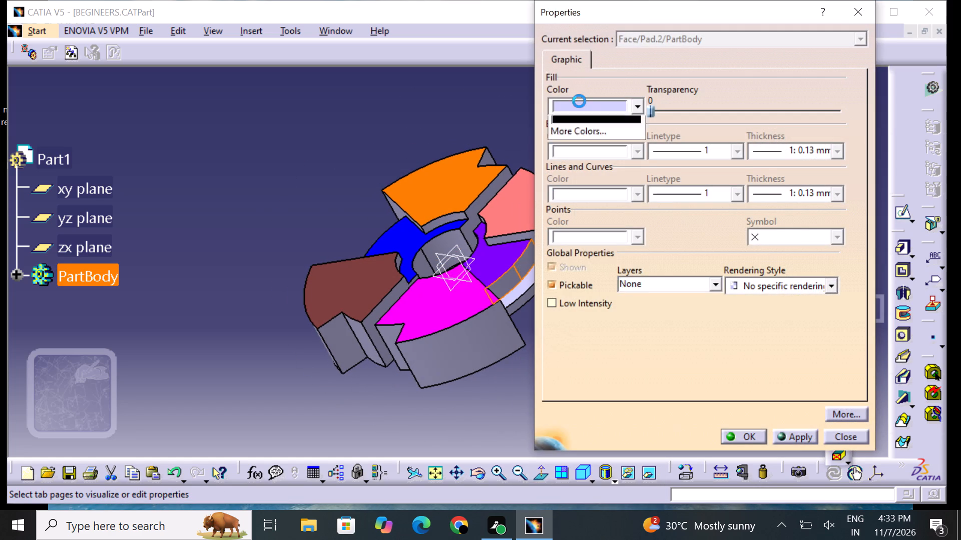
left_click(591, 306)
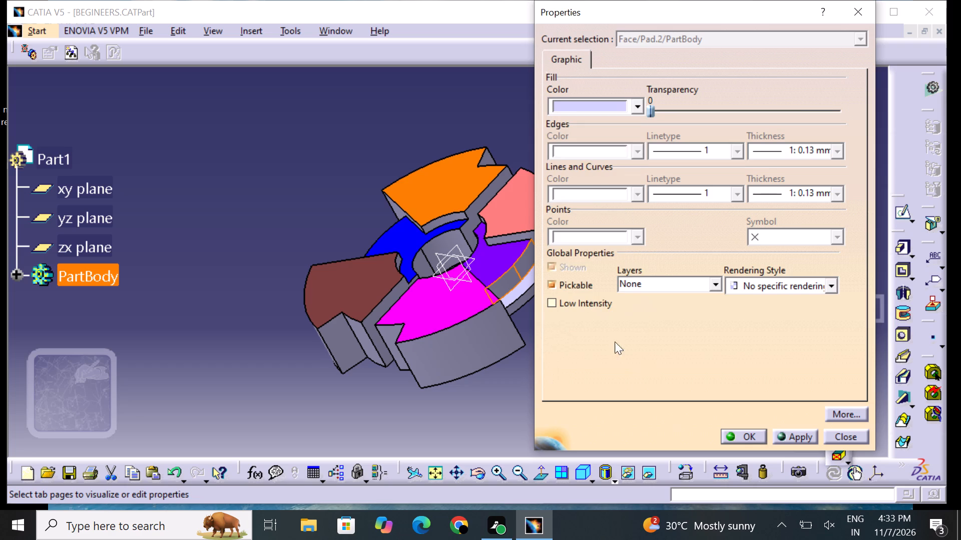
left_click(743, 429)
left_click(643, 393)
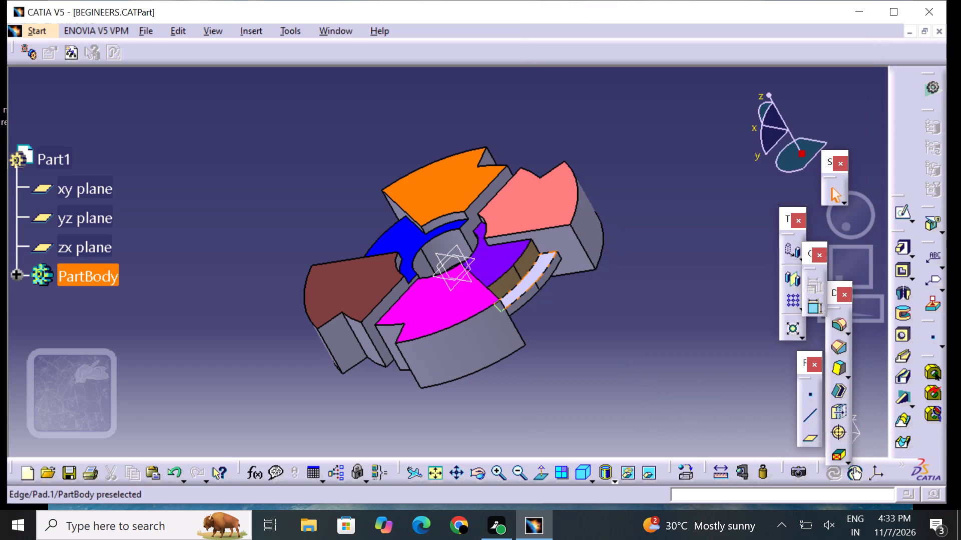
Colour the curved Pad.2 side wall along the outer edge of the blue step face tan.
middle_click_drag(364, 192, 545, 281)
right_click_drag(364, 193, 545, 281)
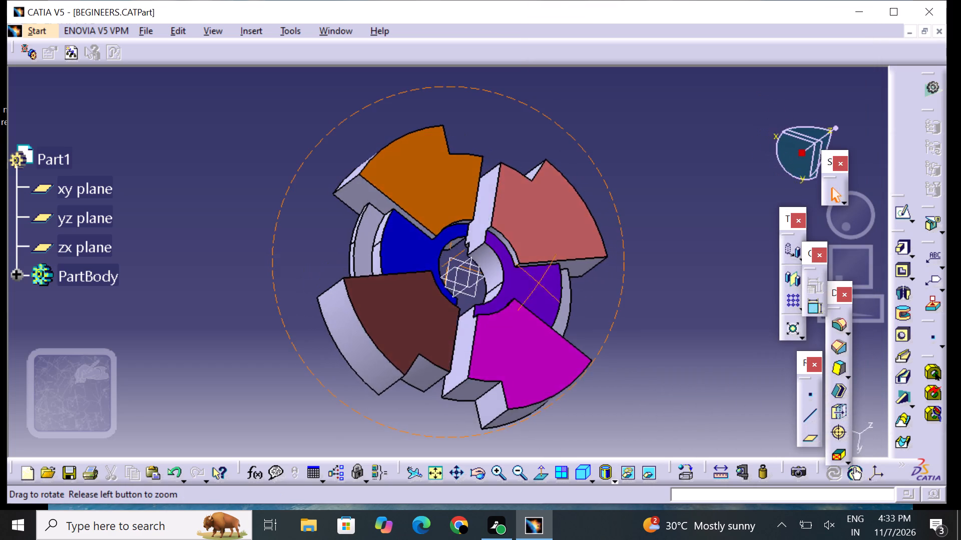
right_click_drag(545, 281, 564, 272)
middle_click_drag(545, 281, 568, 271)
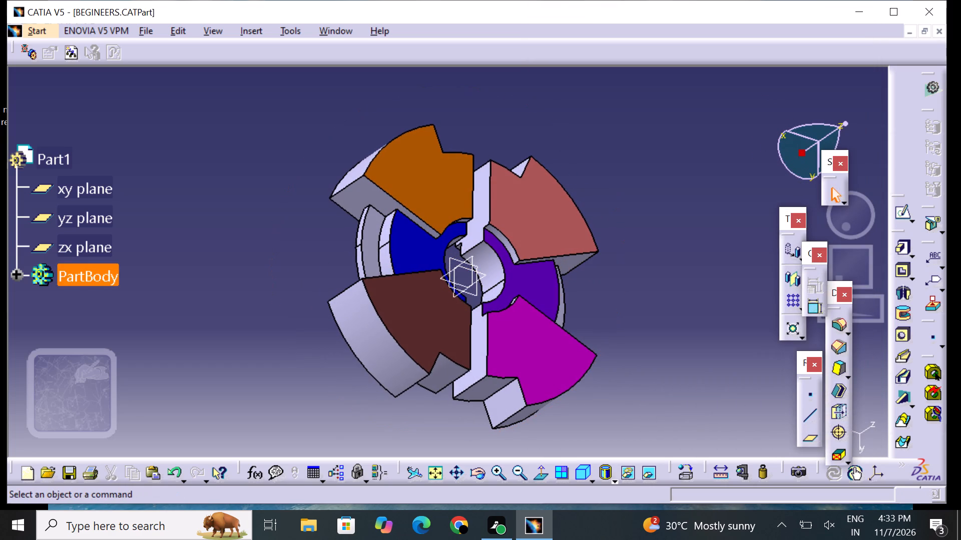
left_click(386, 226)
right_click(386, 226)
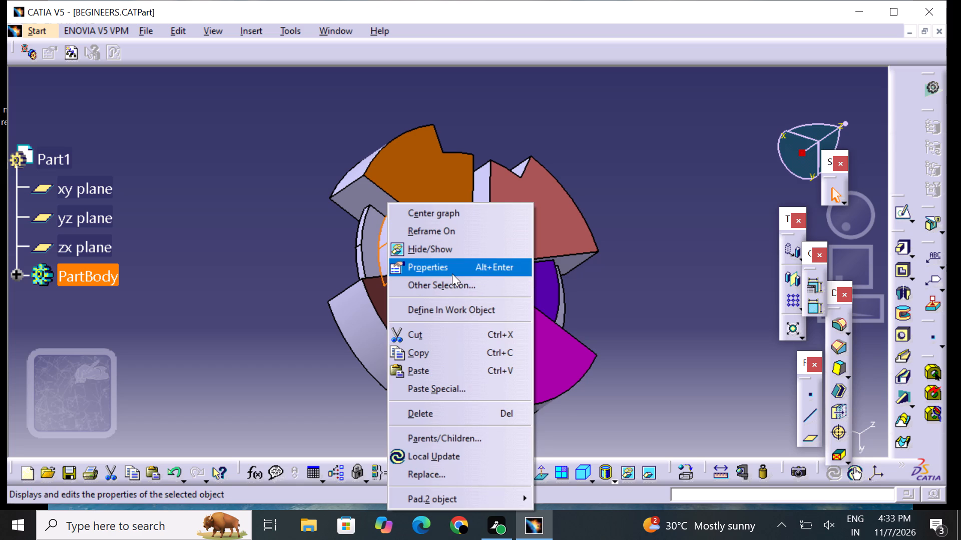
left_click(452, 272)
left_click(583, 103)
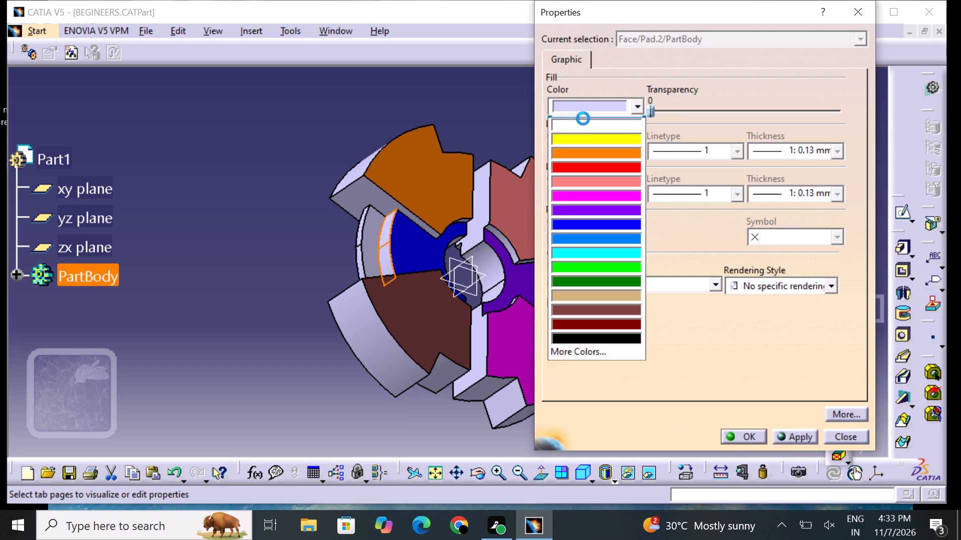
left_click(590, 308)
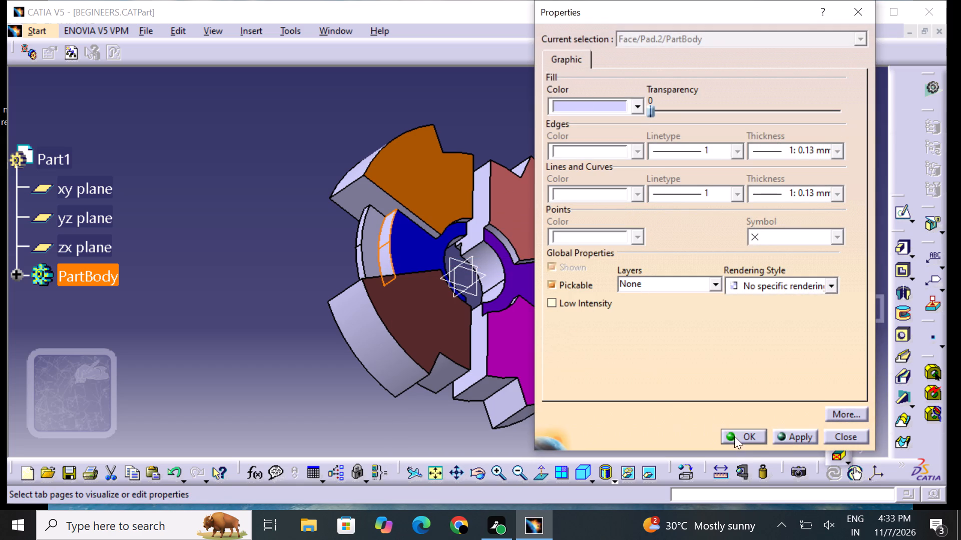
left_click(748, 436)
left_click(696, 413)
Set the fill colour of the Pad.1 ledge face between the light red and magenta sectors to dark red.
middle_click_drag(697, 403, 697, 402)
right_click_drag(697, 402, 445, 269)
middle_click_drag(697, 402, 456, 282)
left_click(527, 324)
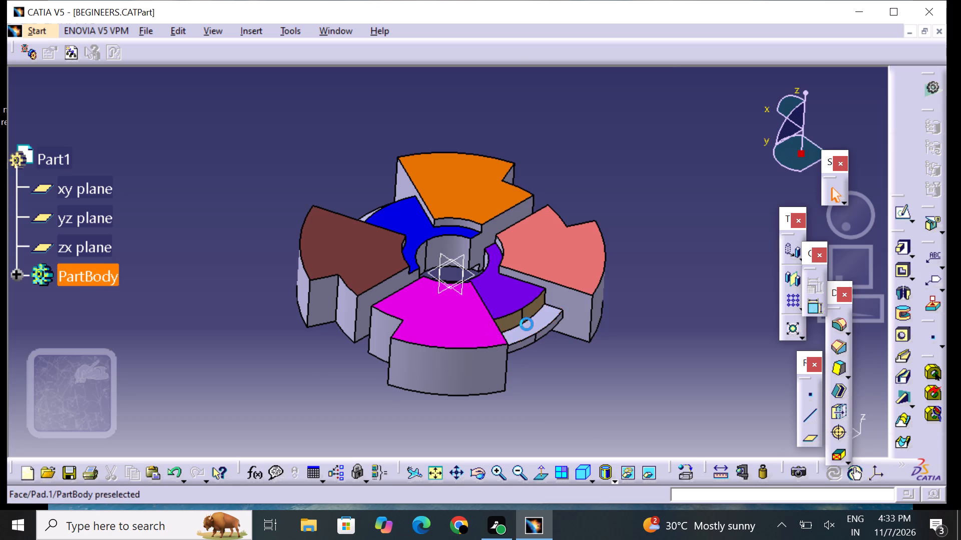
right_click(527, 324)
left_click(578, 80)
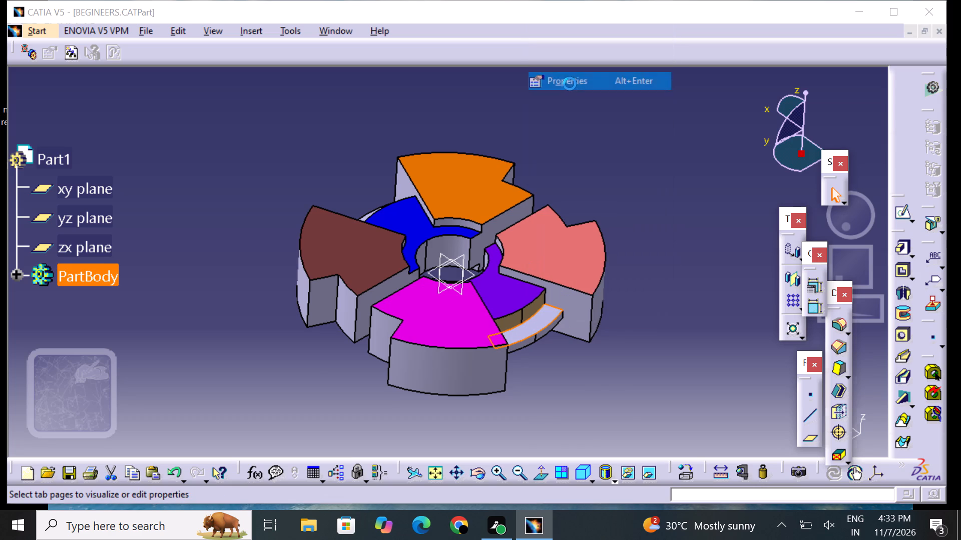
left_click(592, 104)
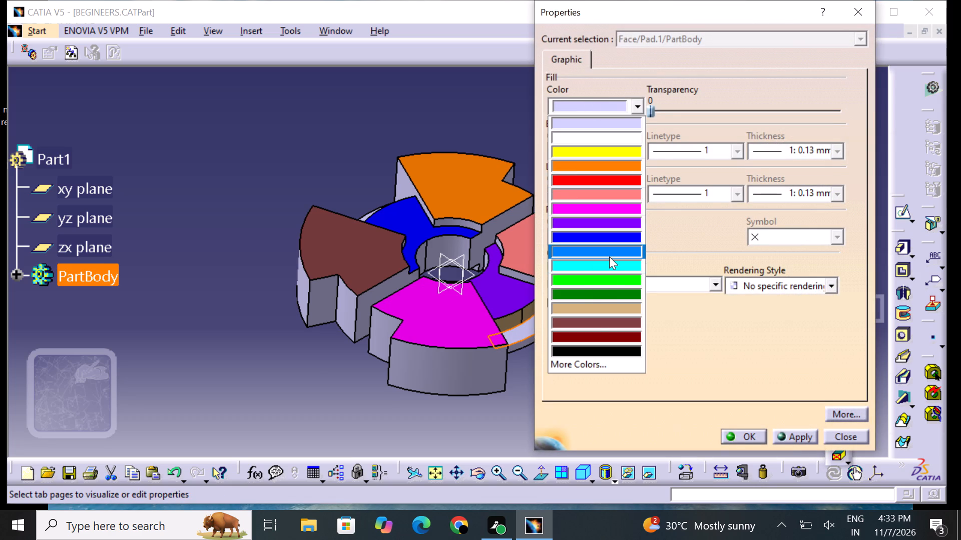
left_click(598, 337)
left_click(746, 438)
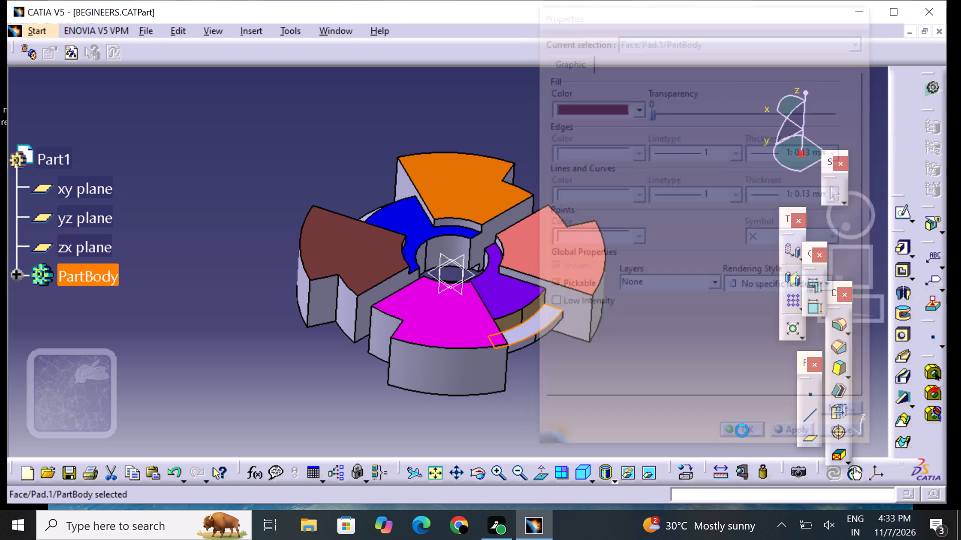
left_click(664, 399)
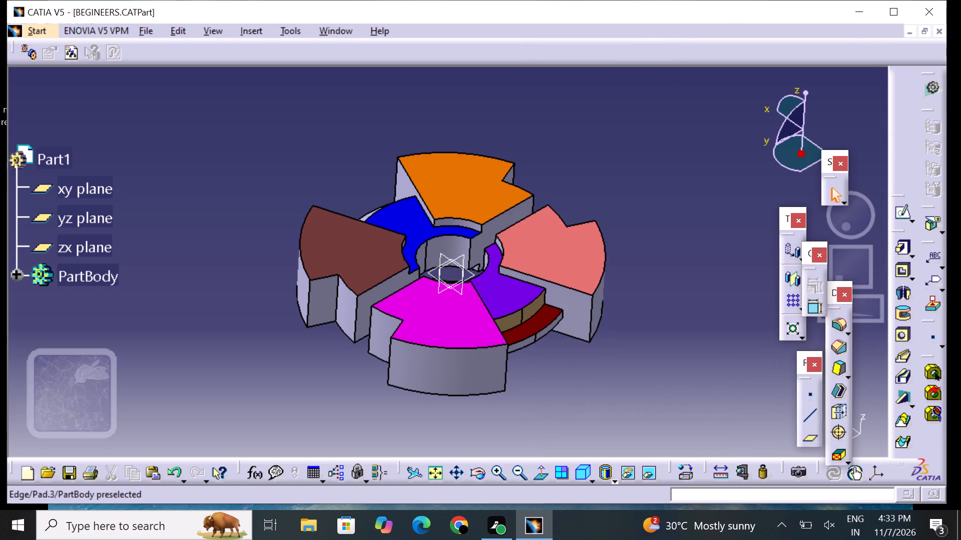
Set the fill colour of the Pad.1 ledge face between the orange and brown sectors to dark red.
middle_click_drag(264, 202, 376, 278)
right_click_drag(264, 202, 376, 278)
left_click(366, 242)
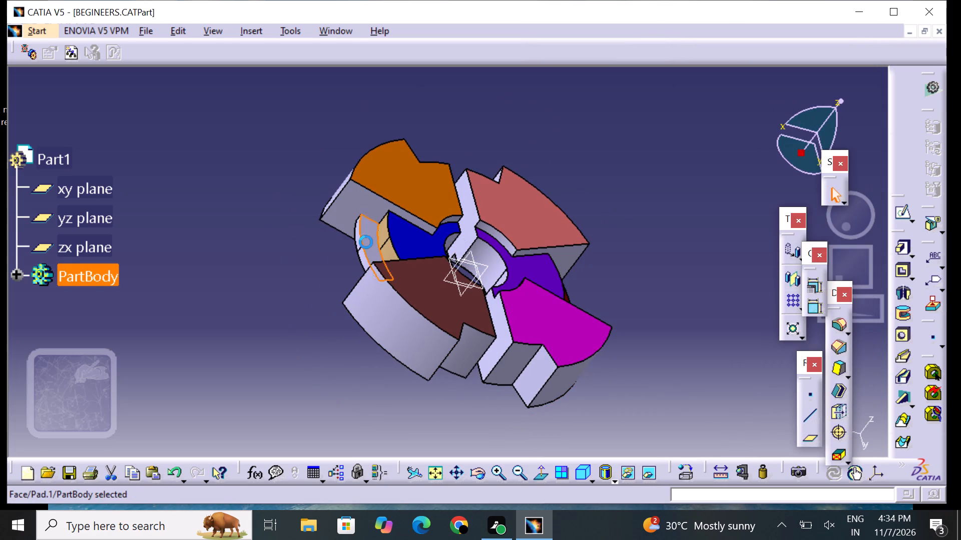
right_click(365, 242)
left_click(415, 262)
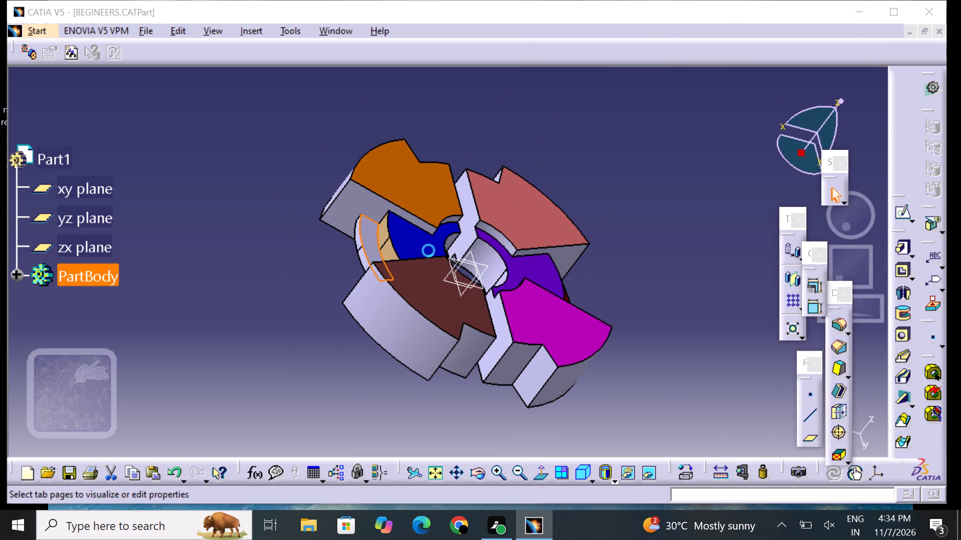
left_click(582, 101)
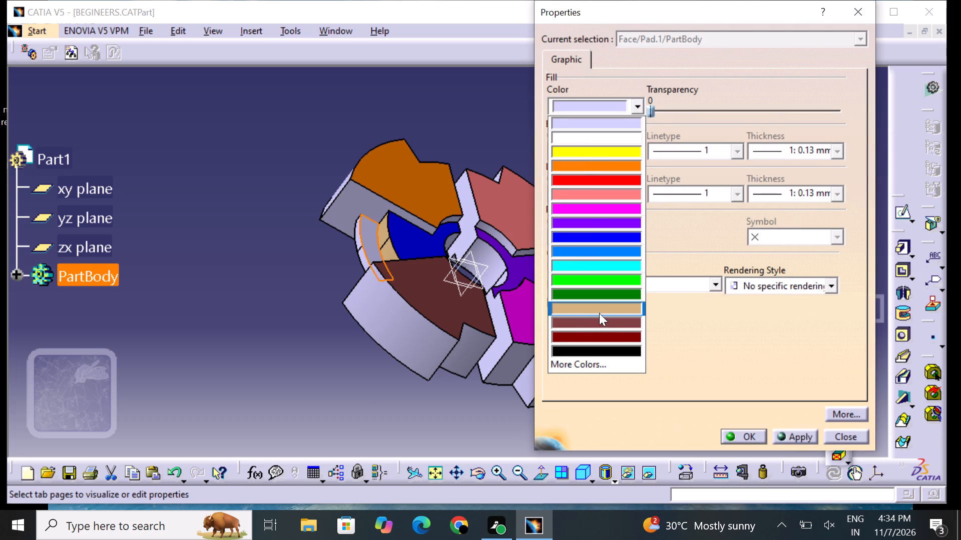
left_click(605, 331)
left_click(757, 432)
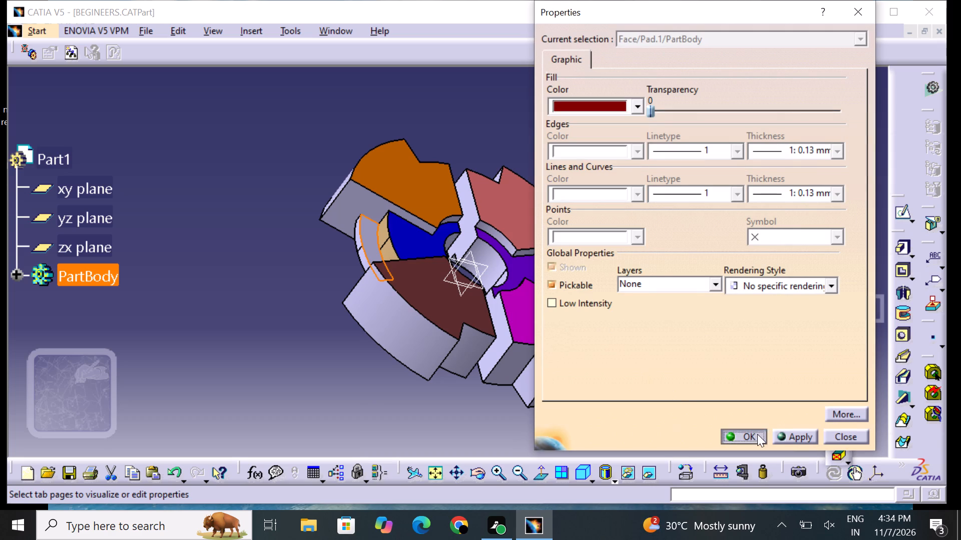
left_click(644, 389)
Colour the Pad.3 side face of the light red sector that faces the purple step dark green.
middle_click_drag(653, 363, 651, 357)
right_click_drag(654, 362, 651, 357)
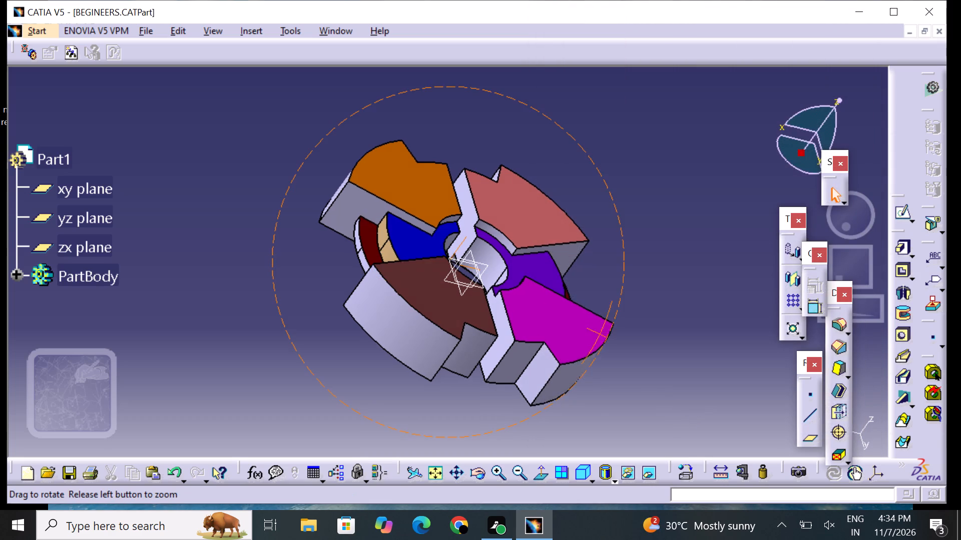
middle_click_drag(651, 357, 356, 285)
right_click_drag(651, 357, 356, 285)
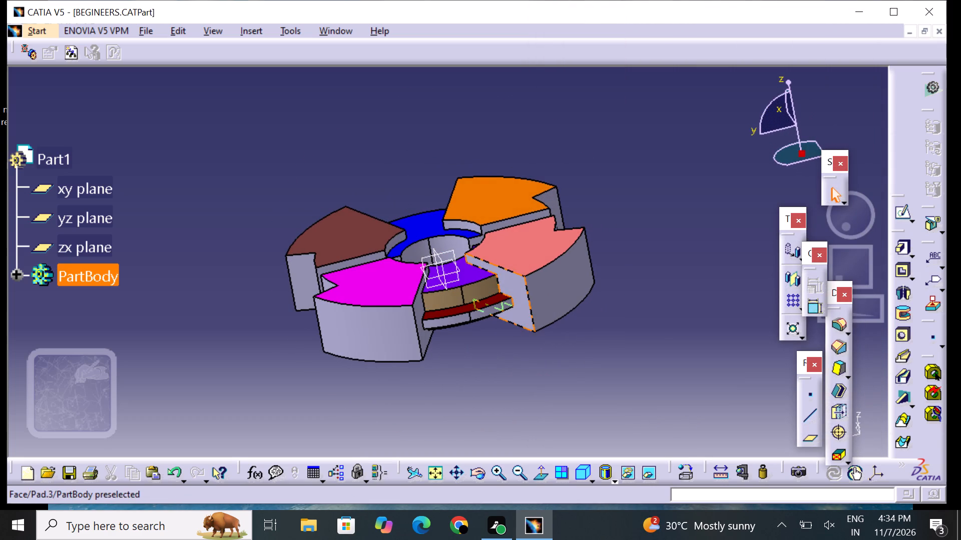
left_click(514, 288)
right_click(514, 288)
left_click(544, 272)
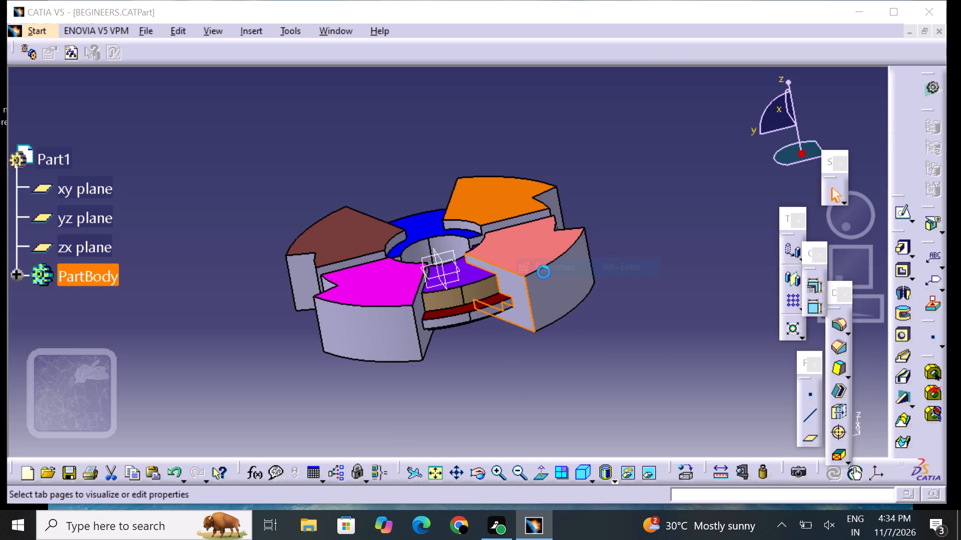
left_click(579, 99)
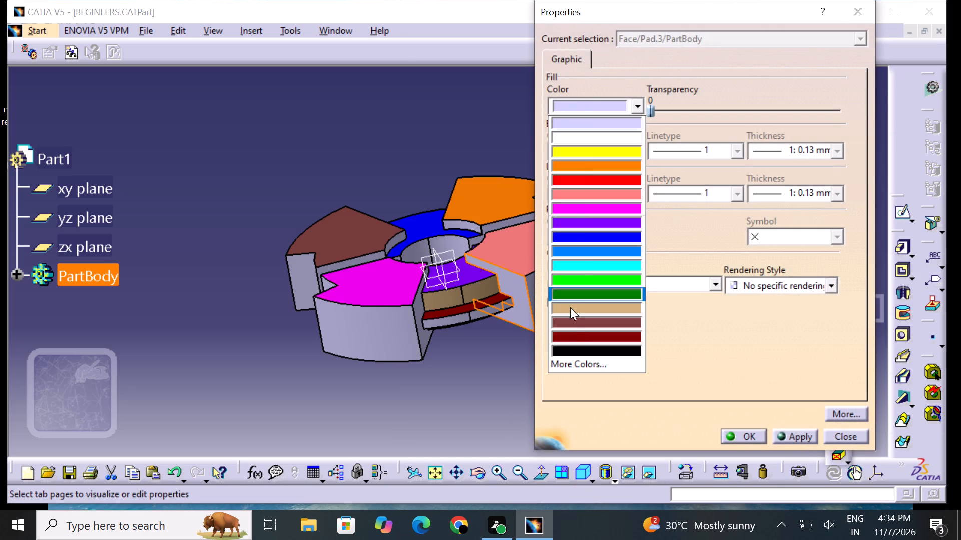
left_click(600, 291)
left_click(757, 435)
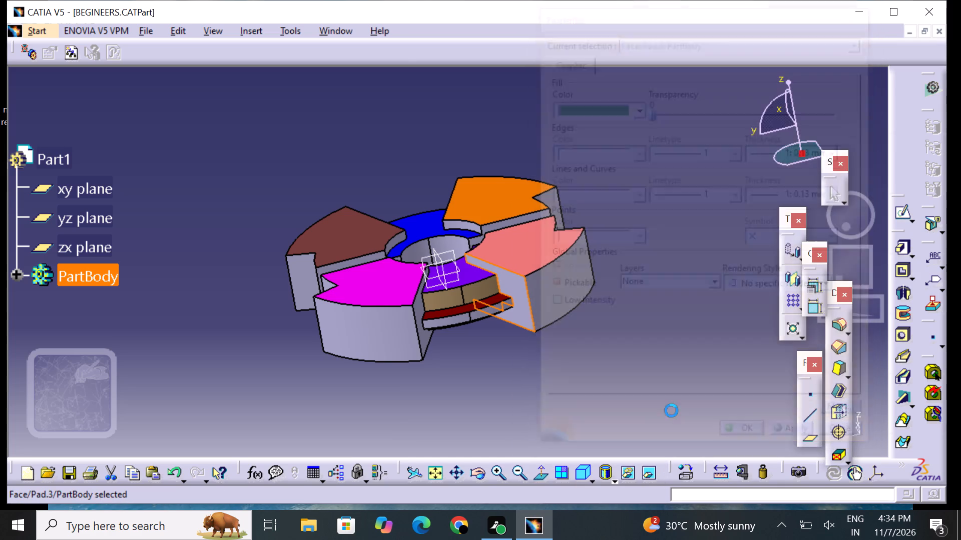
left_click(590, 386)
Set the fill colour of the recessed Pocket.1 rim face on the light red sector, beside the strip cut, to light red.
middle_click_drag(619, 301, 401, 371)
right_click_drag(620, 302, 401, 371)
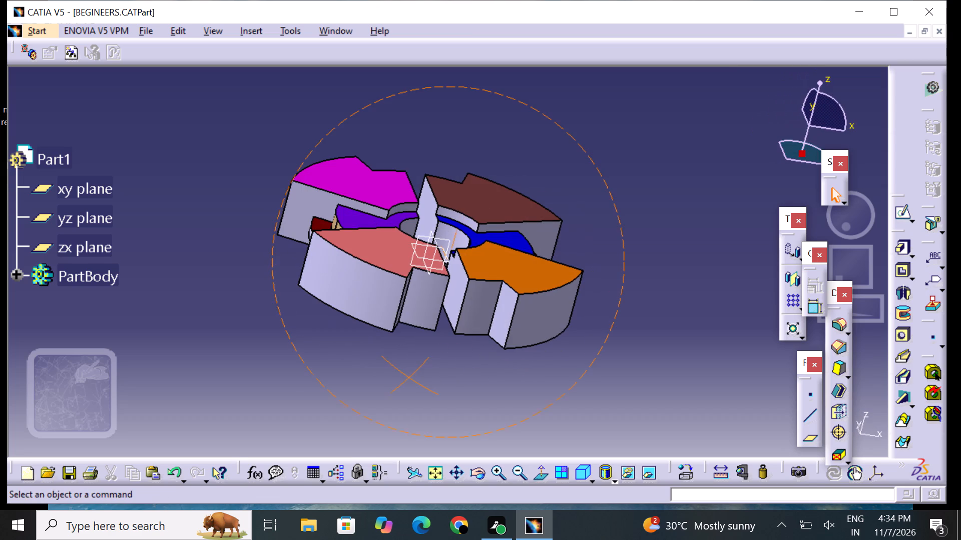
middle_click_drag(586, 318, 491, 300)
right_click_drag(583, 317, 491, 300)
left_click(364, 265)
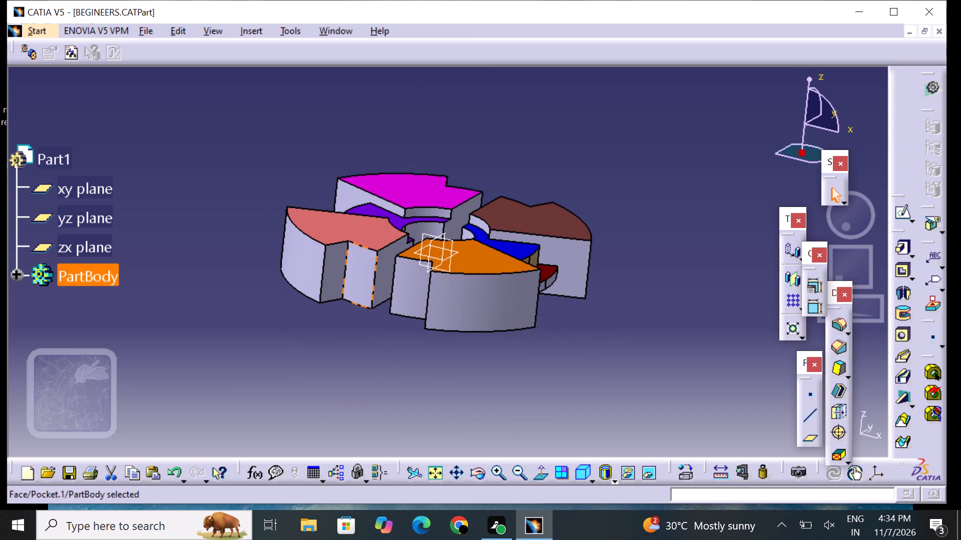
right_click(364, 265)
left_click(402, 267)
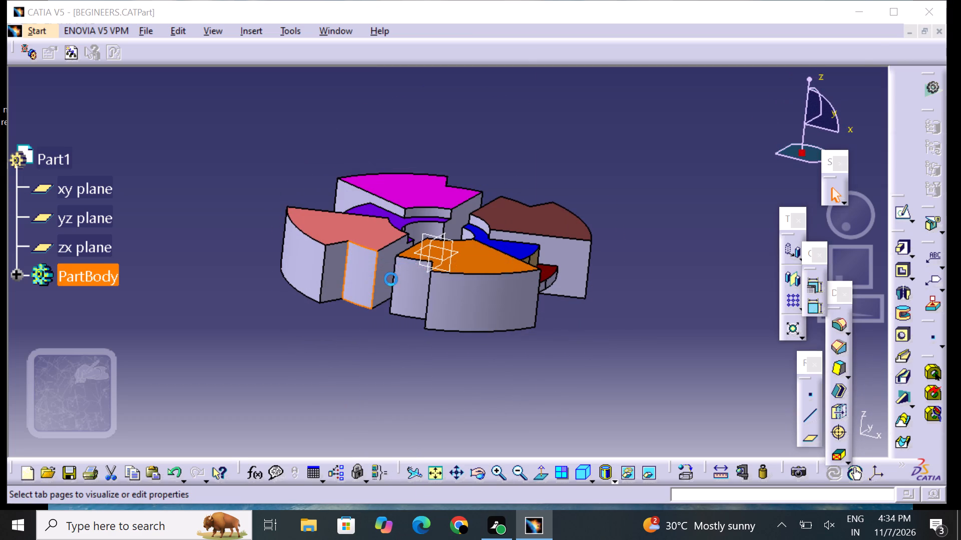
left_click(575, 112)
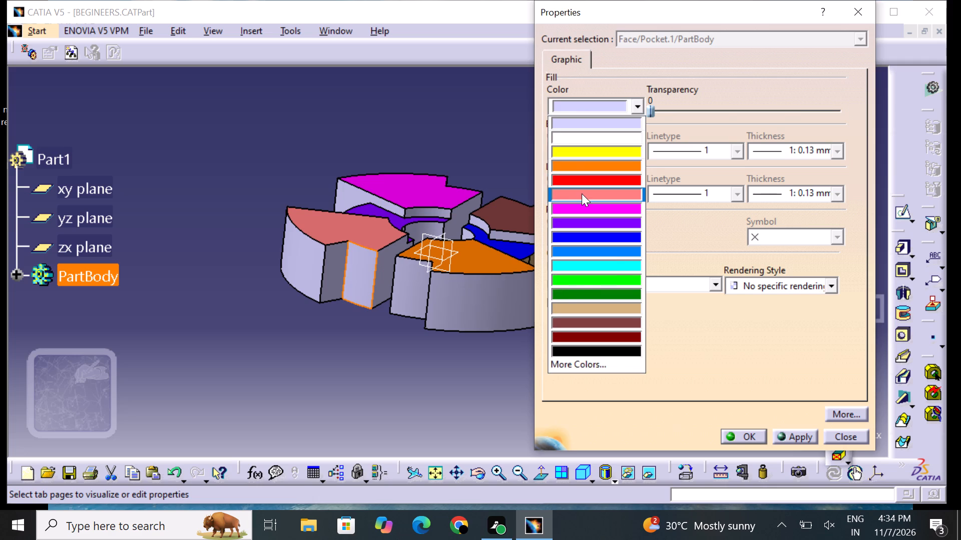
left_click(582, 193)
left_click(751, 434)
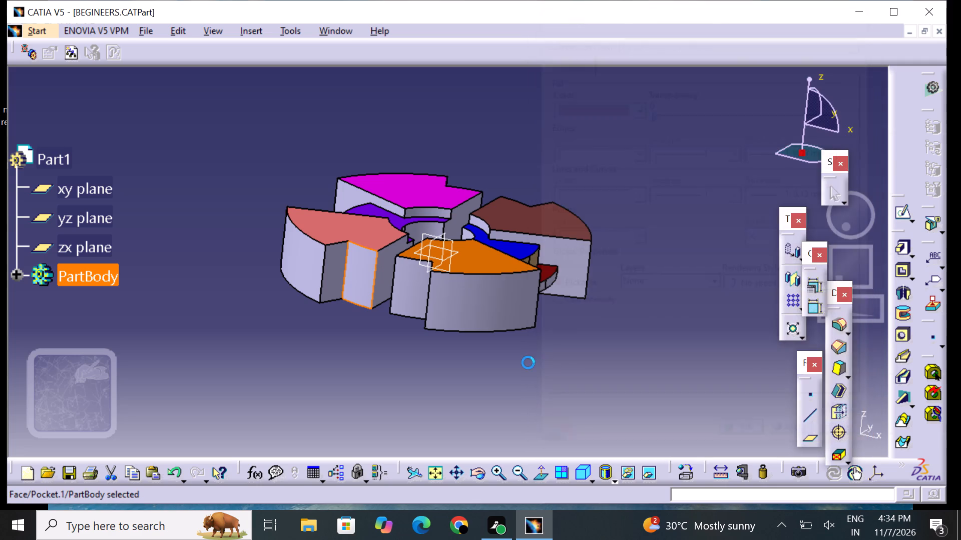
left_click(528, 362)
Change the fill colour of the recessed Pocket.1 rim face on the light red sector, beside the strip cut, to dark green.
left_click(359, 284)
right_click(359, 284)
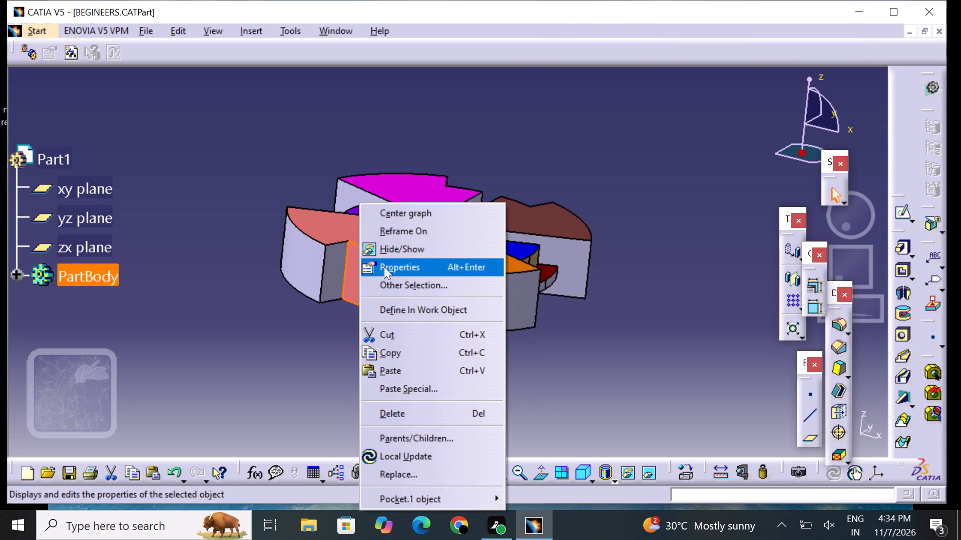
left_click(384, 266)
left_click(595, 108)
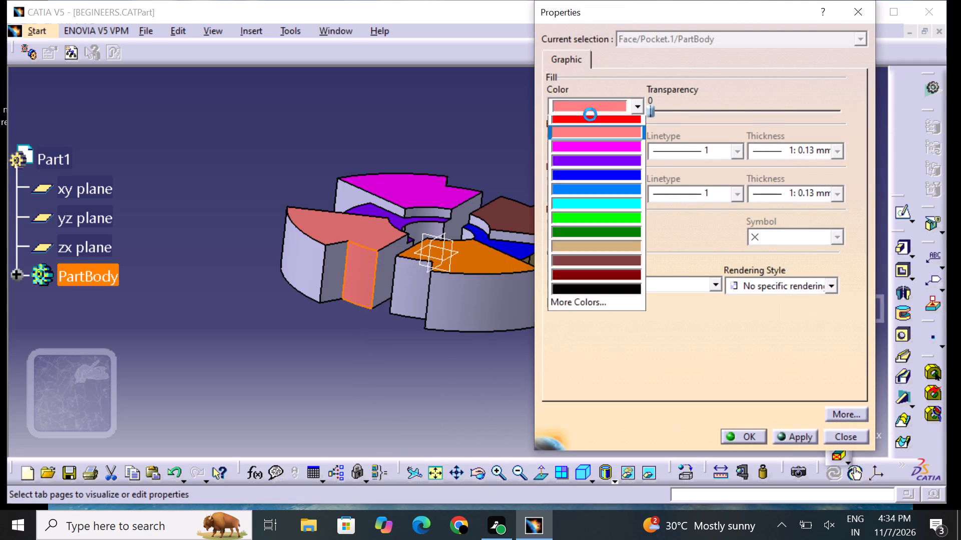
left_click(608, 290)
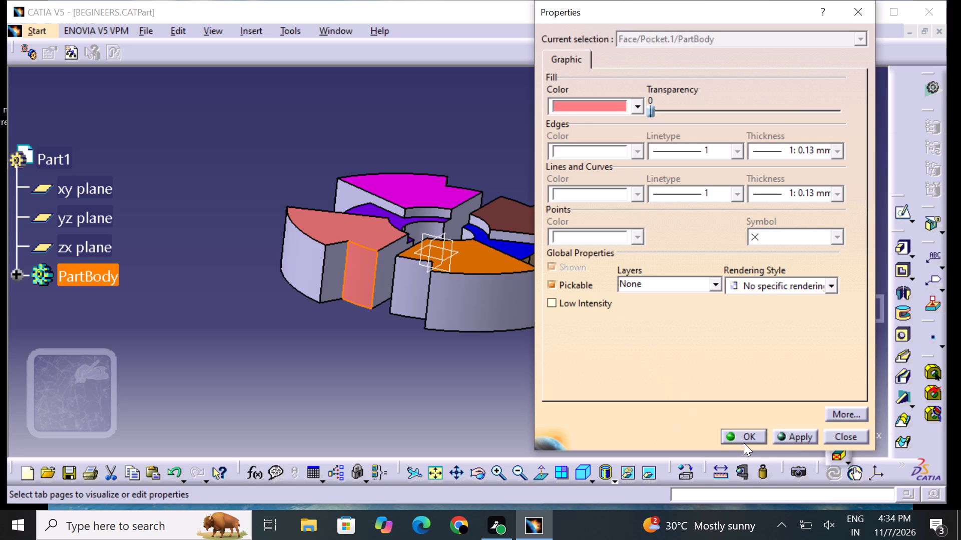
left_click(745, 436)
left_click_drag(550, 395, 544, 391)
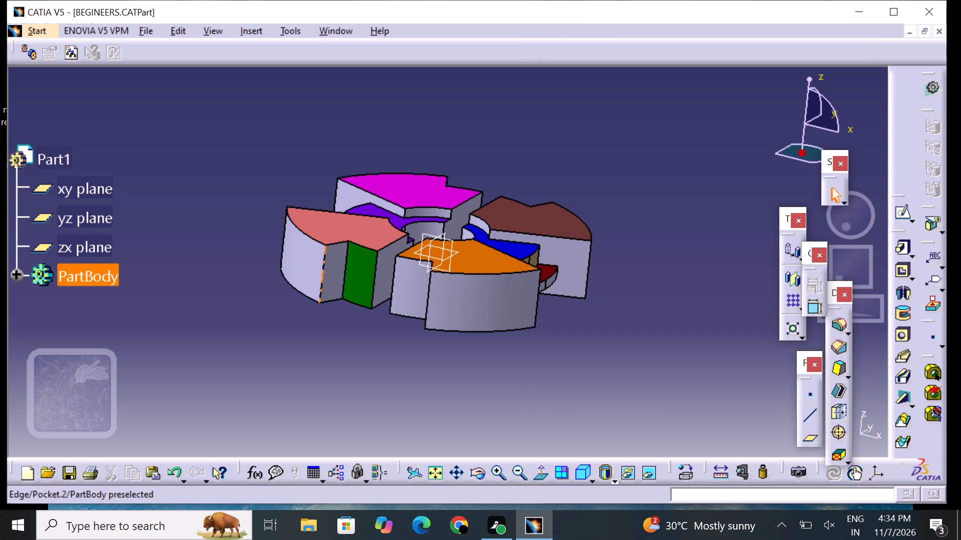
Set the fill colour of the adjoining narrow Pocket.1 notch face on the light red sector's rim to dark green.
left_click(336, 266)
right_click(336, 266)
left_click(377, 266)
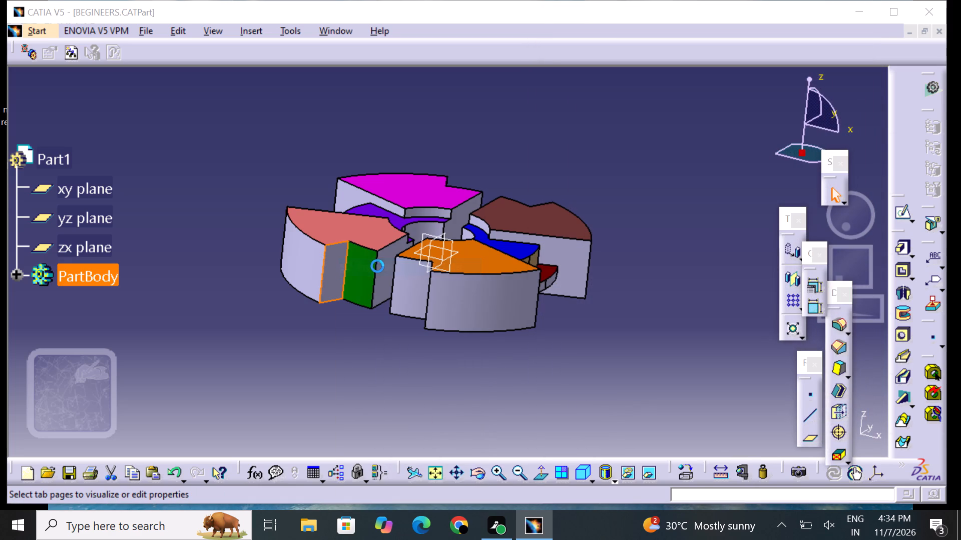
left_click_drag(586, 101, 590, 107)
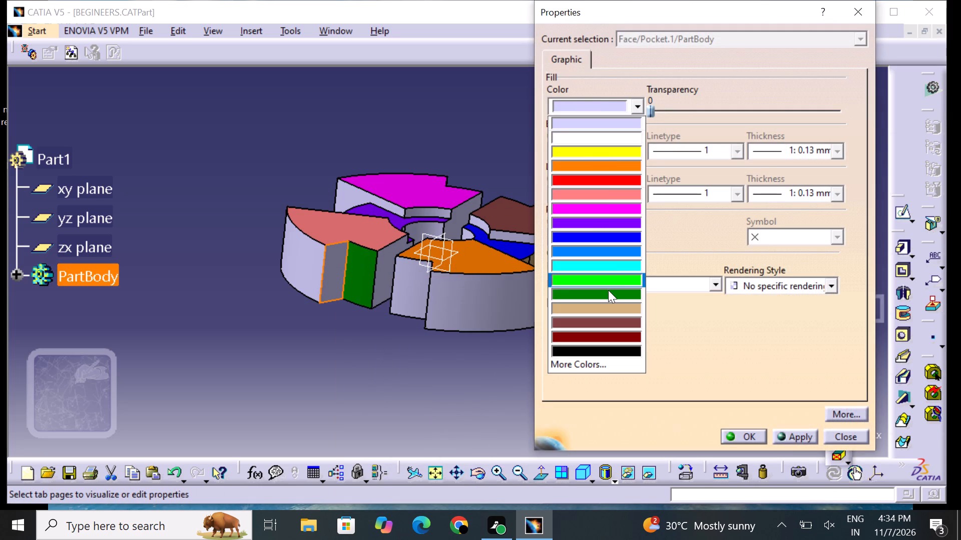
left_click(608, 292)
left_click(751, 437)
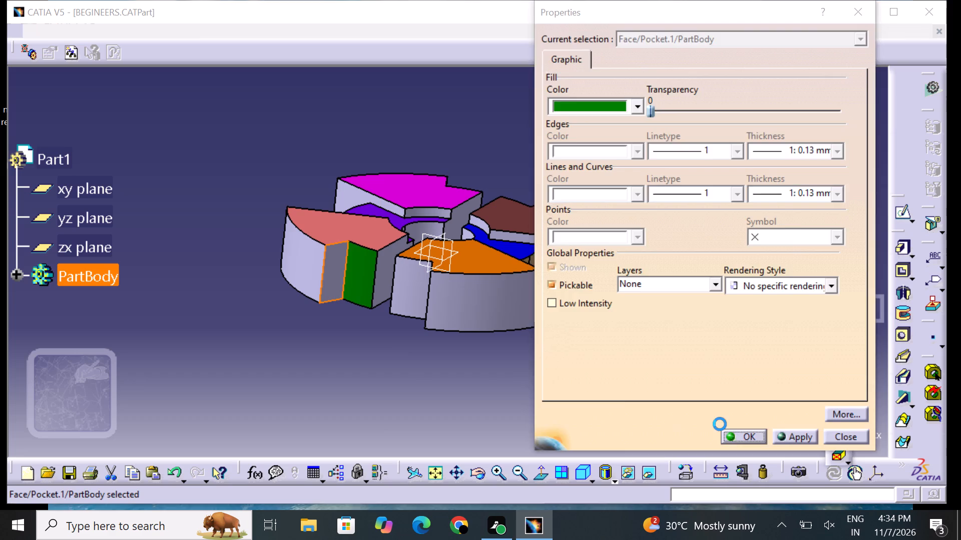
left_click(524, 370)
Set the fill colour of the orange sector's Pad.3 side face, facing the blue step, to magenta.
middle_click_drag(614, 291, 442, 282)
right_click_drag(614, 291, 442, 282)
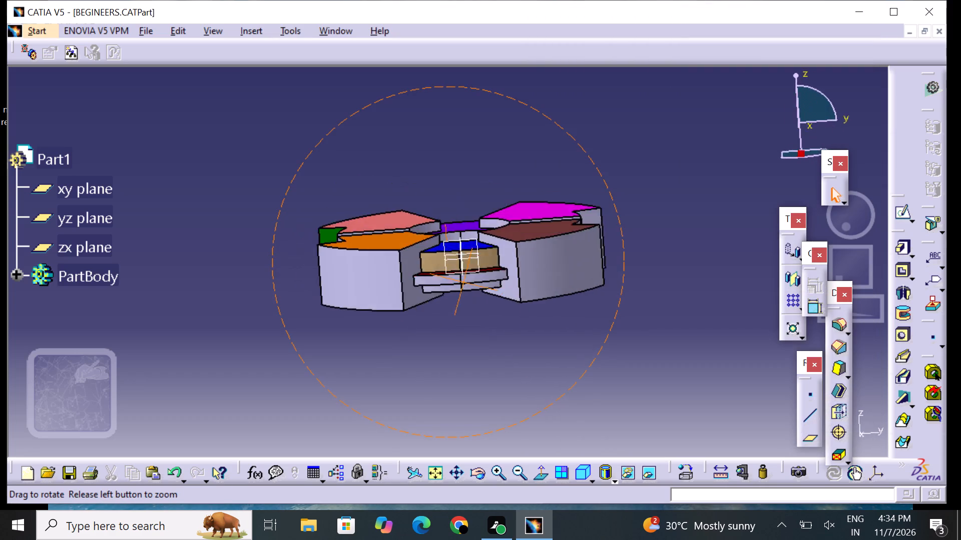
middle_click_drag(442, 282, 348, 289)
right_click_drag(442, 282, 347, 289)
left_click(343, 265)
right_click(343, 265)
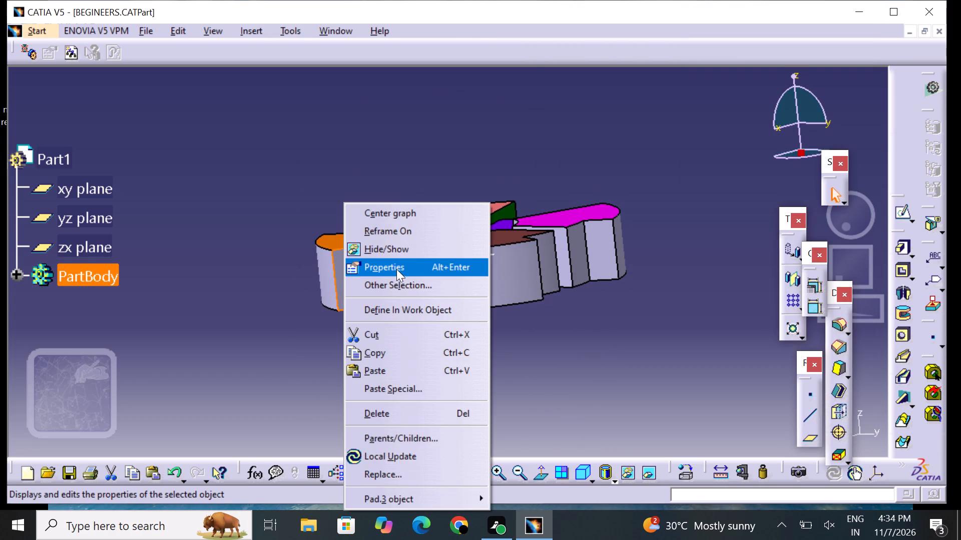
left_click(406, 270)
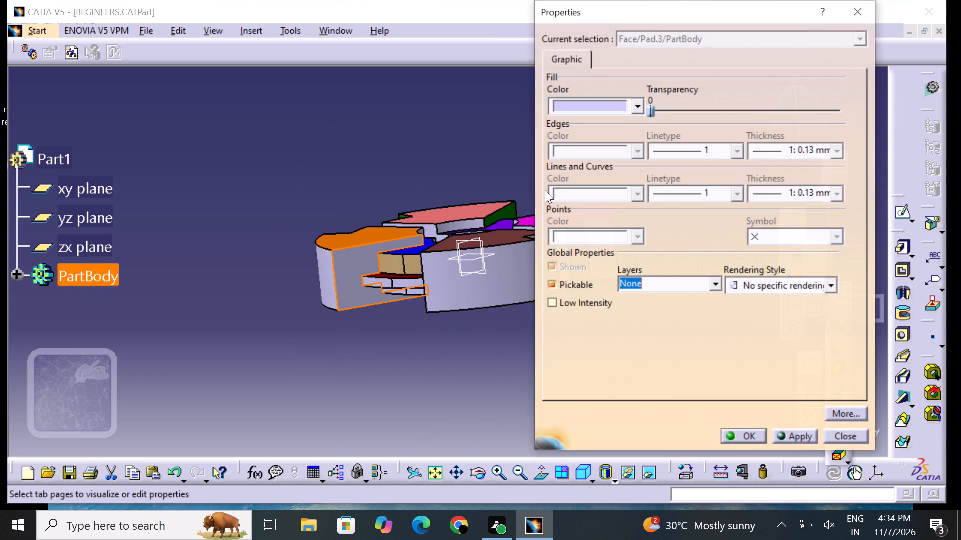
left_click(584, 103)
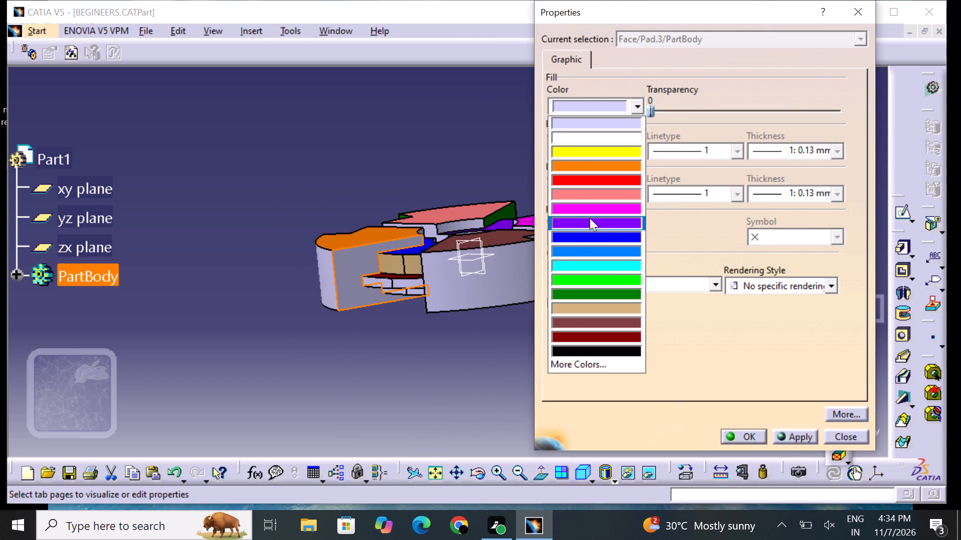
left_click(591, 214)
left_click(740, 432)
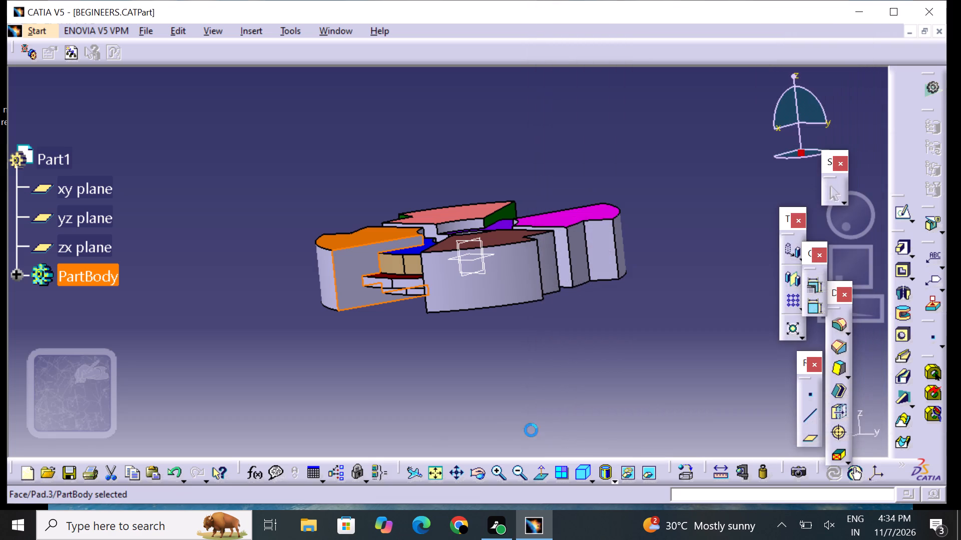
left_click(483, 413)
Set the fill colour of the recessed Pocket.1 rim face on the orange sector, beside the strip cut, to magenta.
middle_click_drag(313, 368, 559, 379)
right_click_drag(313, 368, 559, 379)
scroll(557, 384, "up", 1)
middle_click_drag(361, 396, 438, 263)
right_click_drag(361, 396, 438, 262)
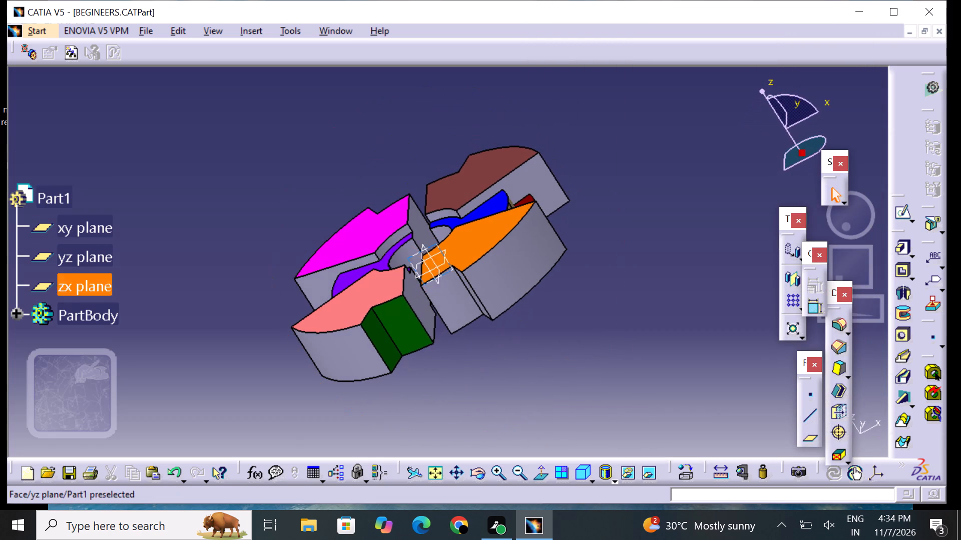
left_click(451, 296)
right_click(451, 296)
left_click(500, 270)
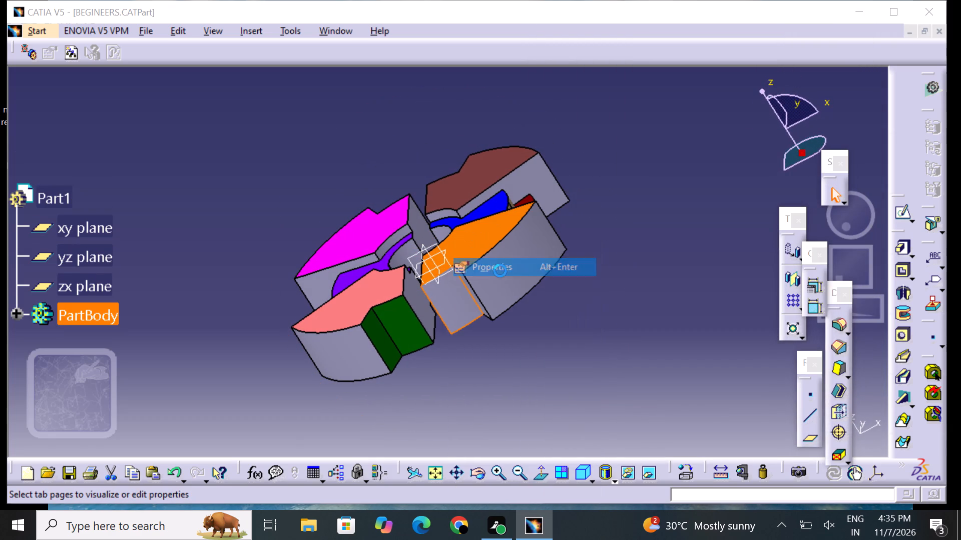
left_click(590, 111)
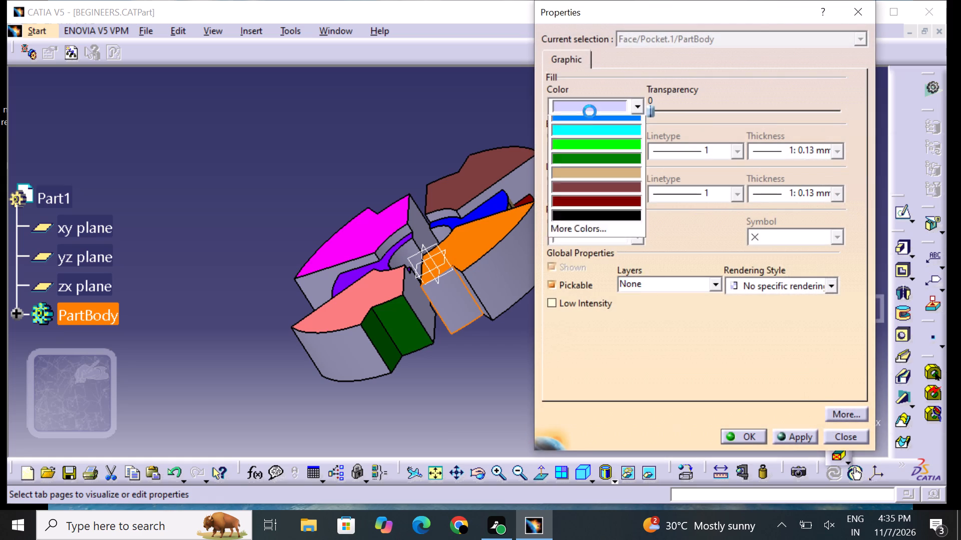
left_click(602, 211)
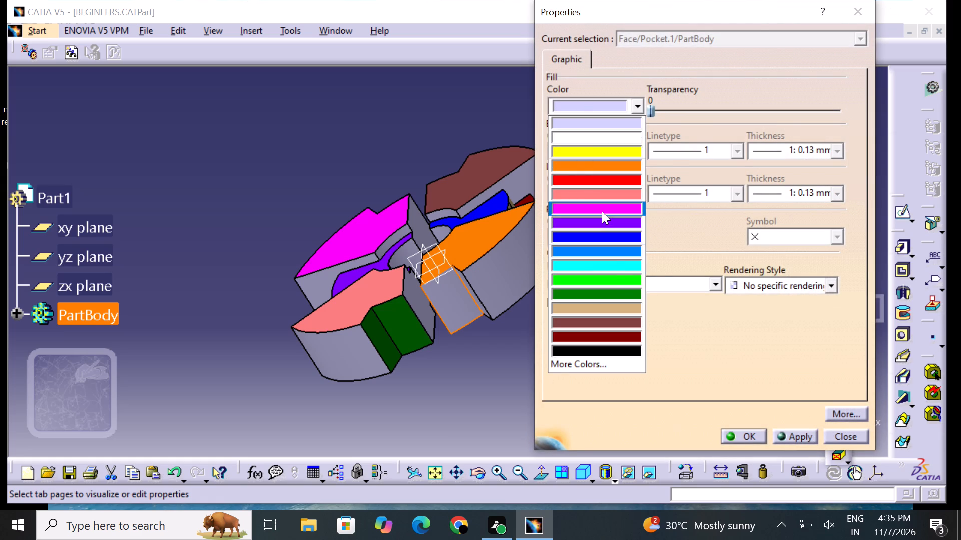
left_click(742, 438)
left_click(618, 430)
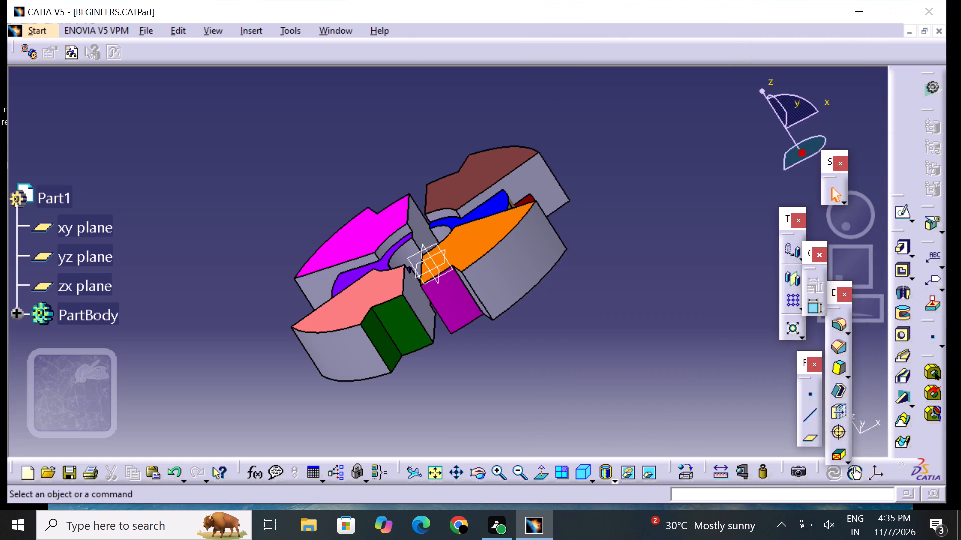
Set the fill colour of the adjoining narrow Pocket.1 notch face on the orange sector's rim to magenta.
middle_click_drag(240, 297, 324, 272)
right_click_drag(240, 297, 325, 272)
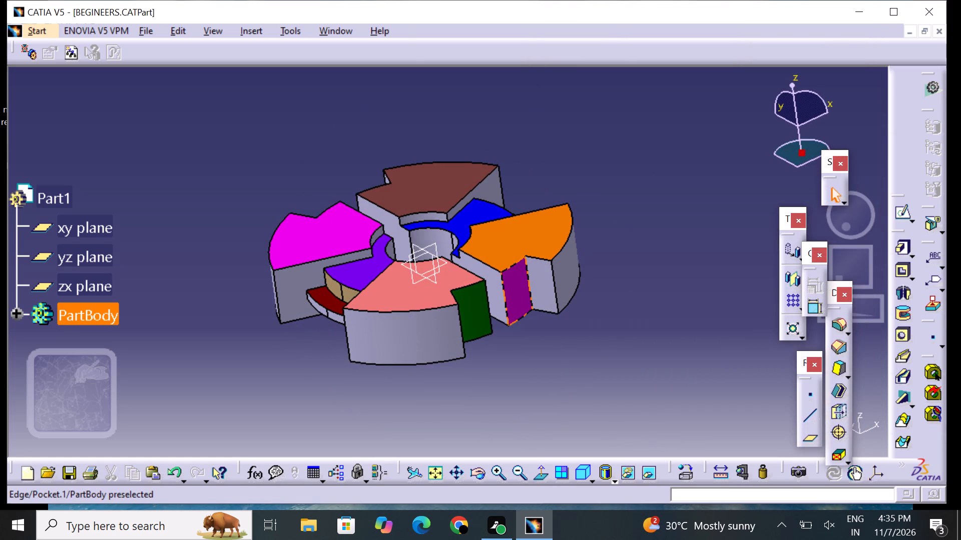
left_click(541, 287)
right_click(541, 287)
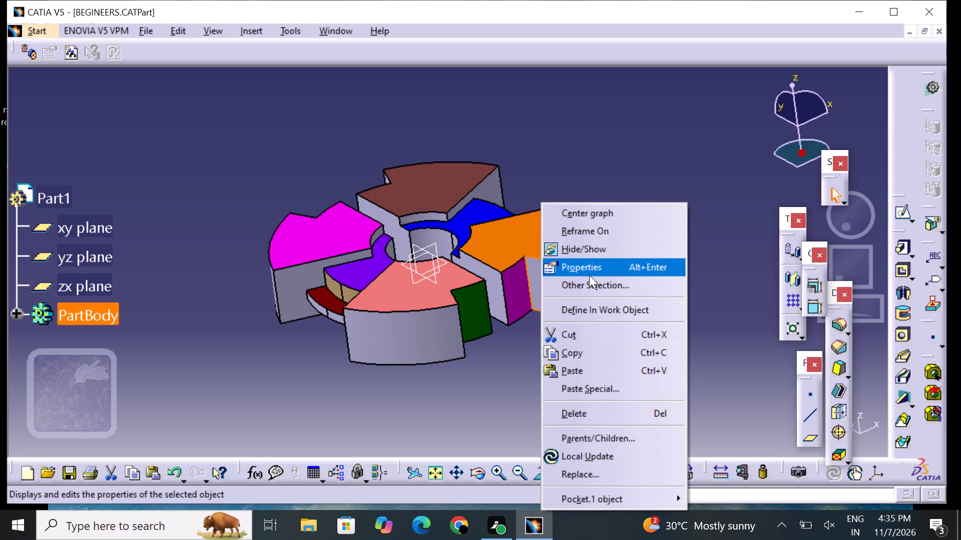
left_click(589, 275)
left_click(597, 104)
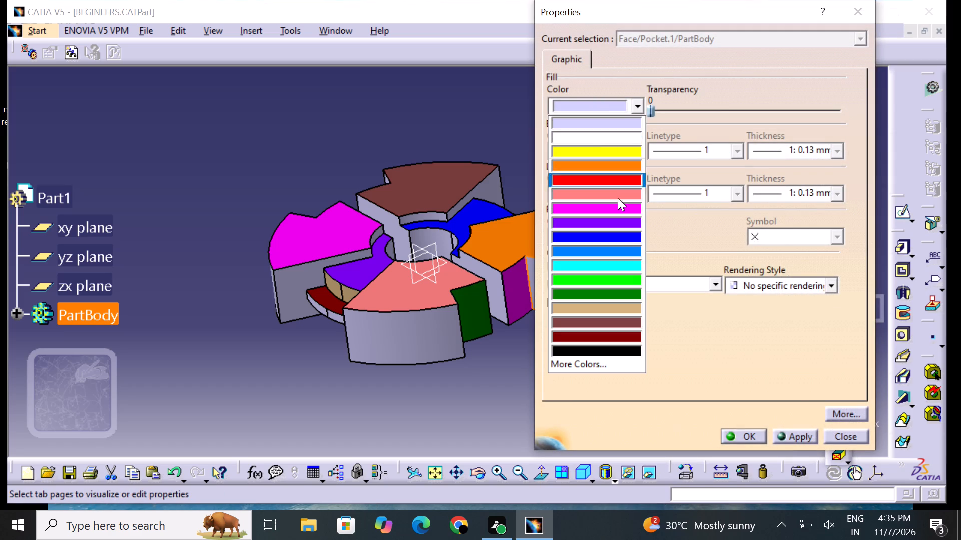
left_click(604, 212)
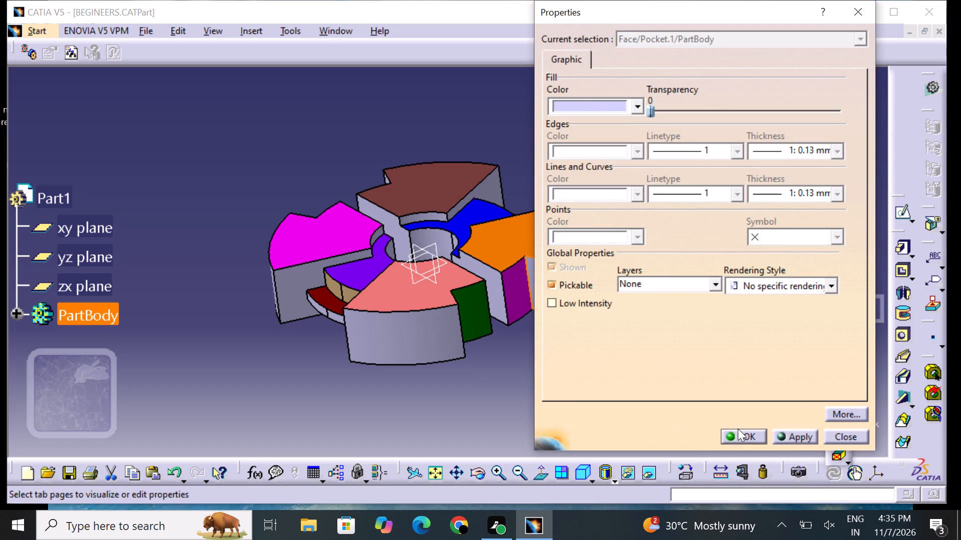
left_click(740, 435)
left_click(601, 403)
Set the fill colour of the brown sector's Pad.3 side face, facing the blue step, to red.
middle_click_drag(611, 345, 612, 347)
right_click_drag(611, 345, 612, 347)
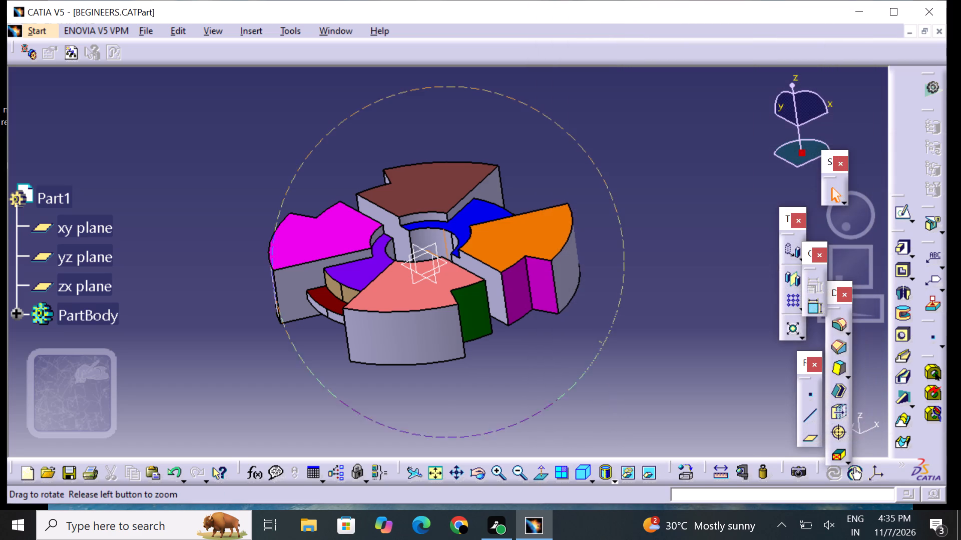
middle_click_drag(612, 347, 328, 356)
right_click_drag(612, 347, 328, 356)
middle_click_drag(537, 369, 501, 336)
right_click_drag(537, 368, 501, 336)
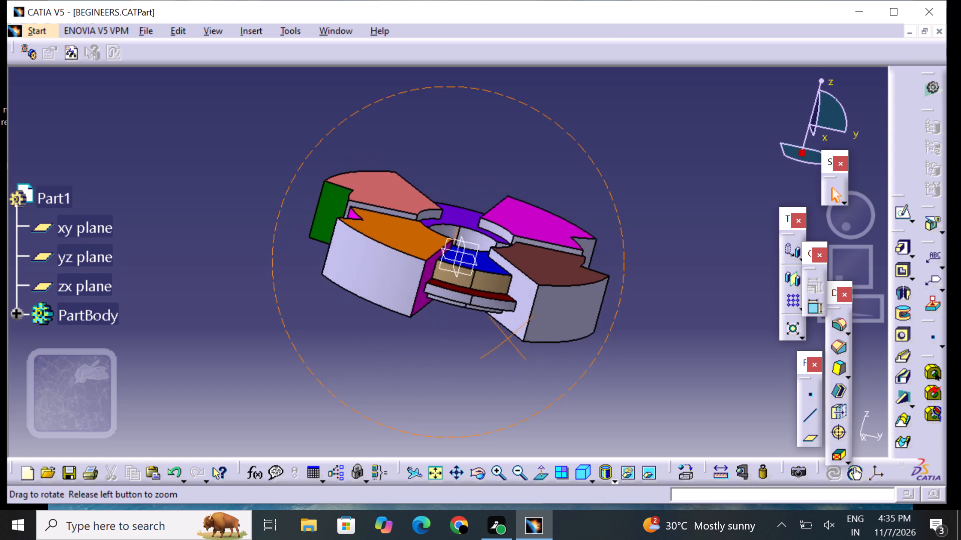
right_click_drag(501, 336, 433, 312)
middle_click_drag(501, 336, 430, 311)
middle_click_drag(422, 339, 503, 387)
right_click_drag(421, 341, 503, 387)
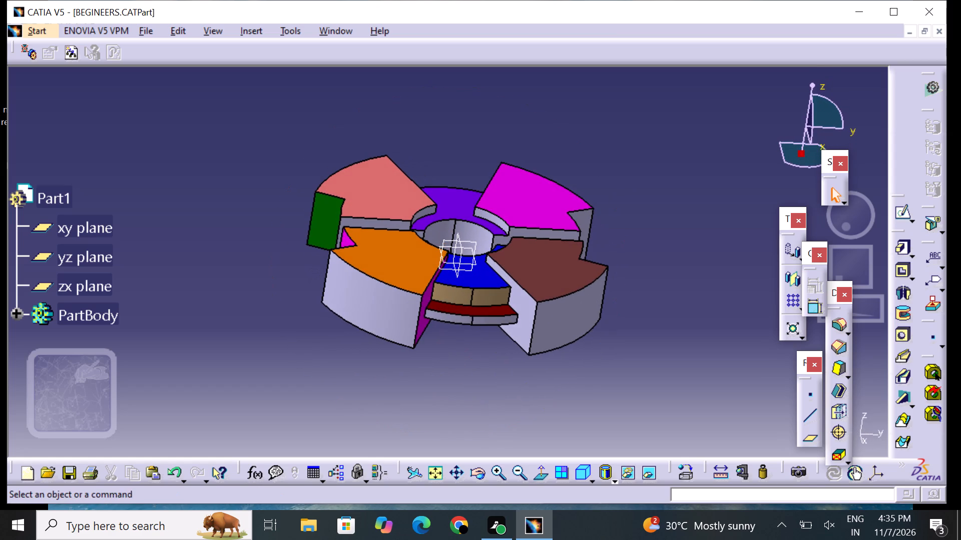
left_click(528, 313)
right_click(528, 313)
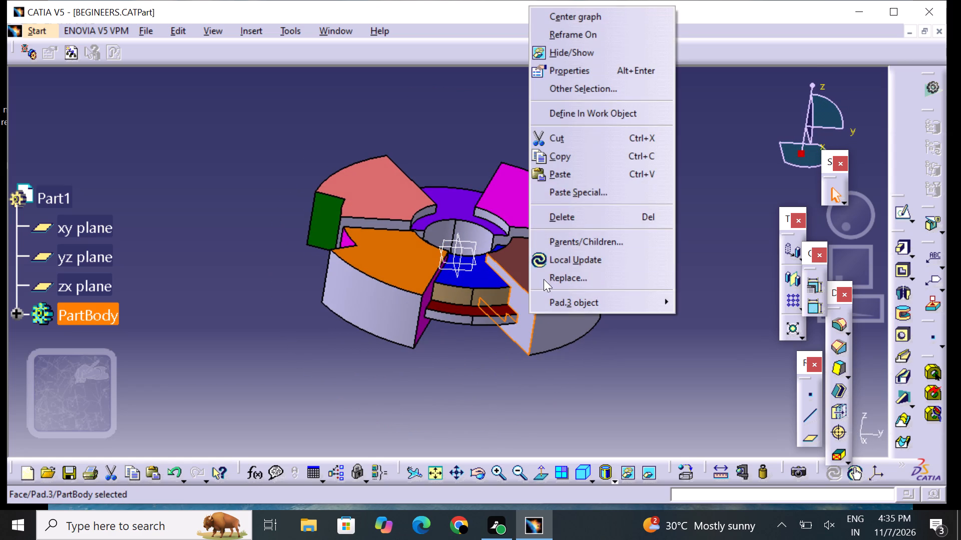
left_click(585, 72)
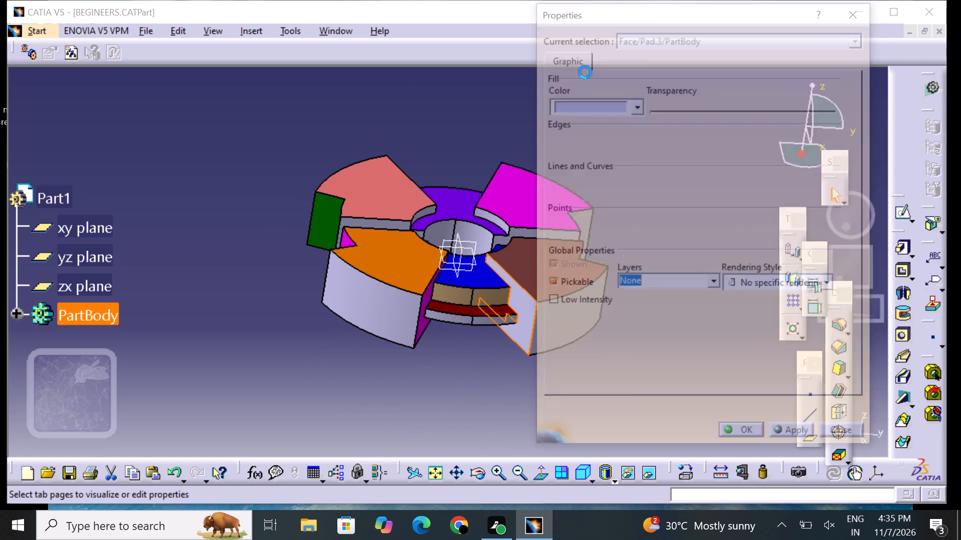
left_click(596, 106)
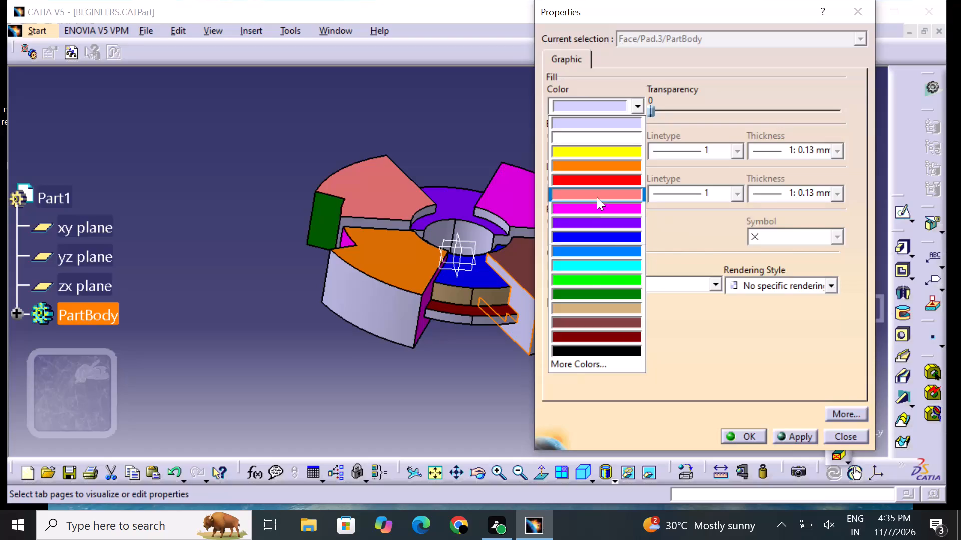
left_click(597, 197)
left_click_drag(575, 99, 577, 106)
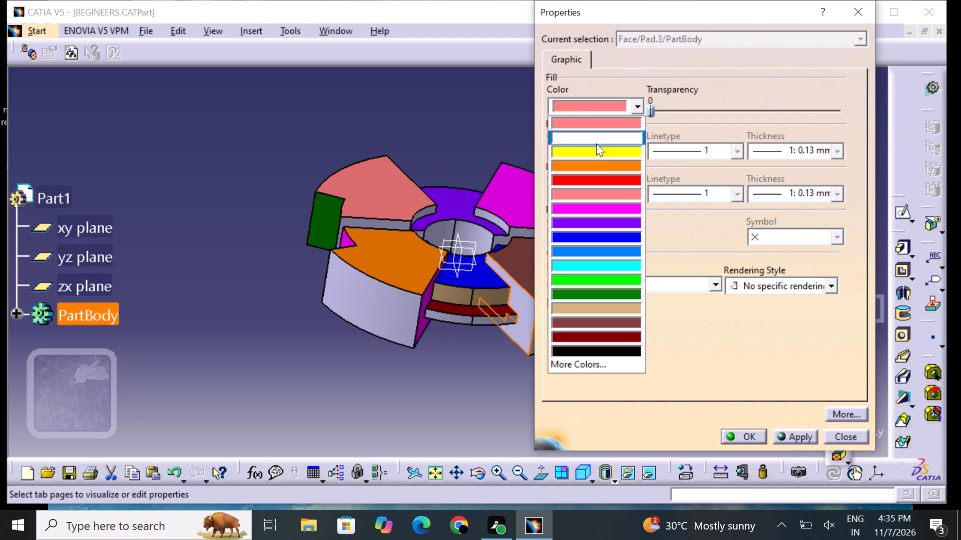
left_click_drag(605, 176, 605, 184)
left_click(751, 433)
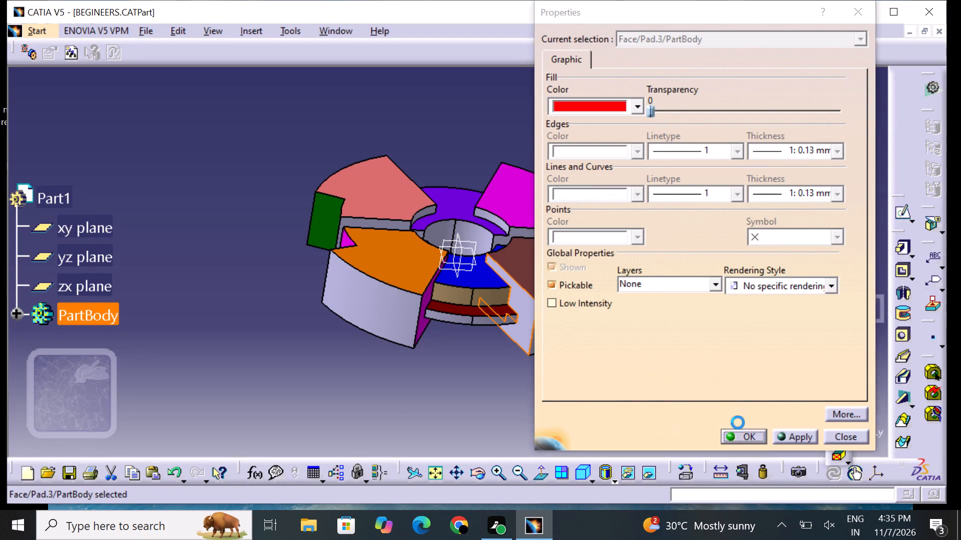
left_click(621, 408)
Set the fill colour of the narrow Pocket.1 notch face on the brown sector's rim to red.
middle_click_drag(720, 319, 379, 300)
right_click_drag(720, 319, 379, 300)
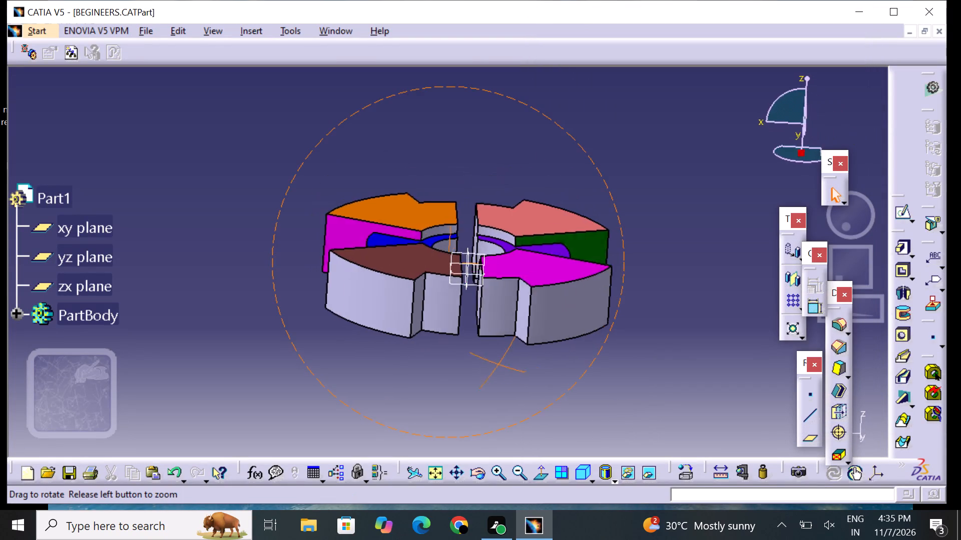
middle_click_drag(379, 300, 328, 289)
right_click_drag(379, 300, 323, 289)
left_click(371, 288)
right_click(371, 287)
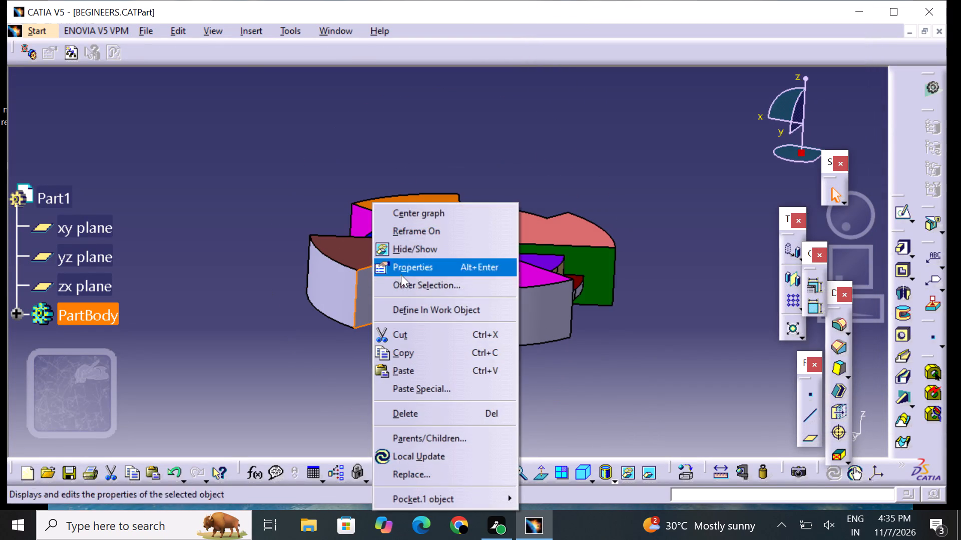
left_click(407, 273)
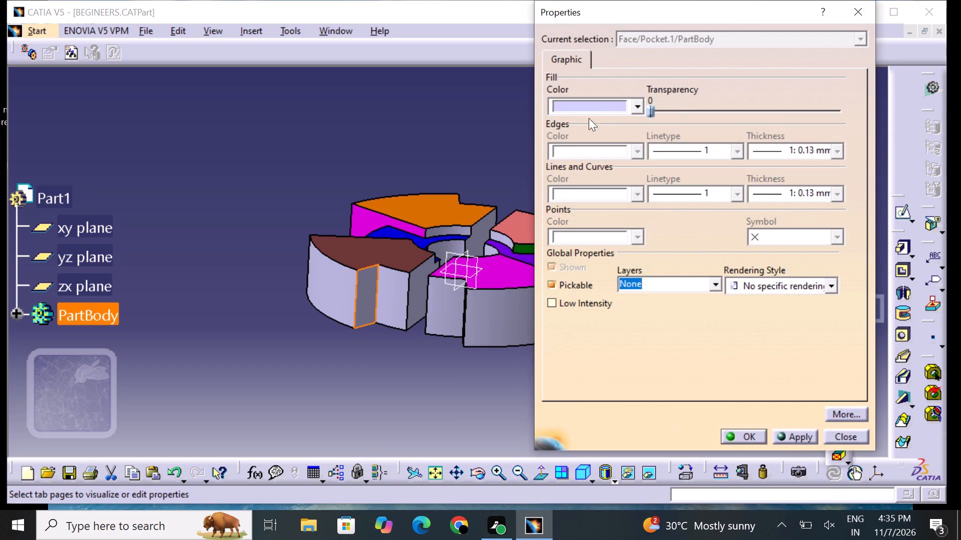
left_click(597, 108)
left_click(598, 182)
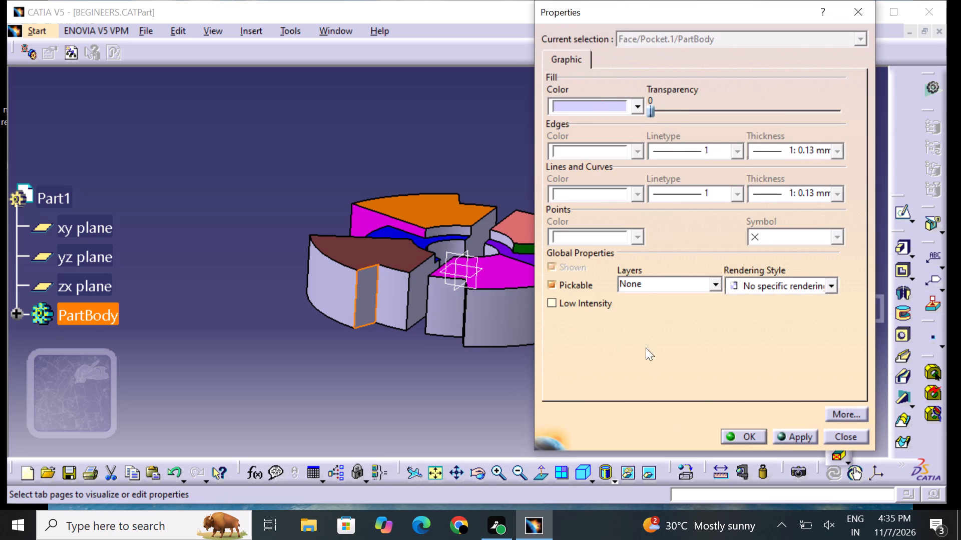
left_click(742, 431)
left_click(584, 406)
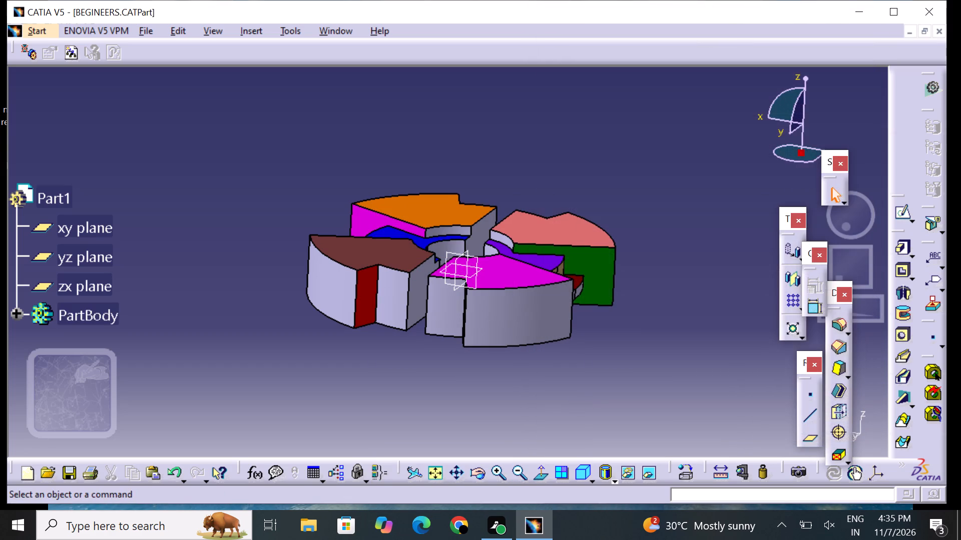
Set the fill colour of the recessed Pocket.1 rim face on the brown sector, beside the strip cut, to red.
left_click(391, 299)
right_click(390, 298)
left_click(430, 268)
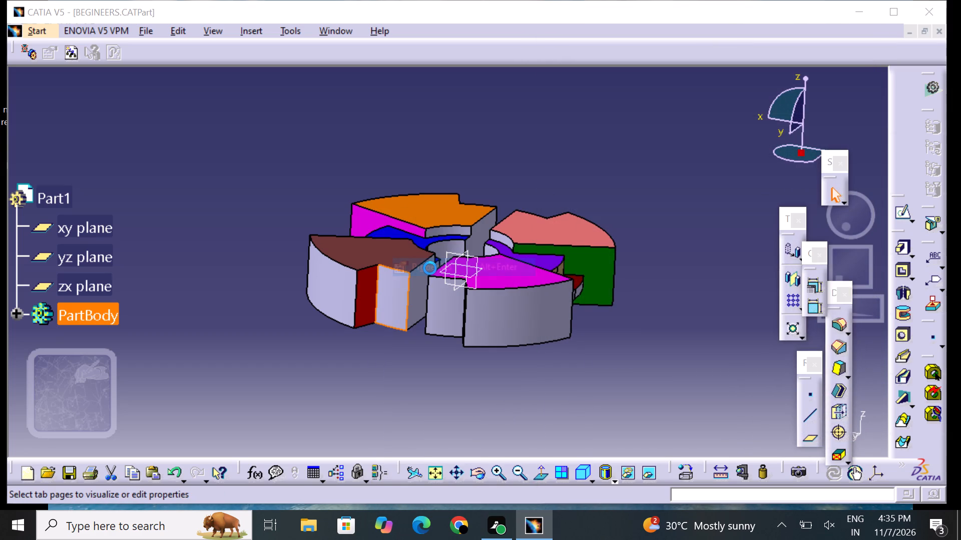
left_click(600, 106)
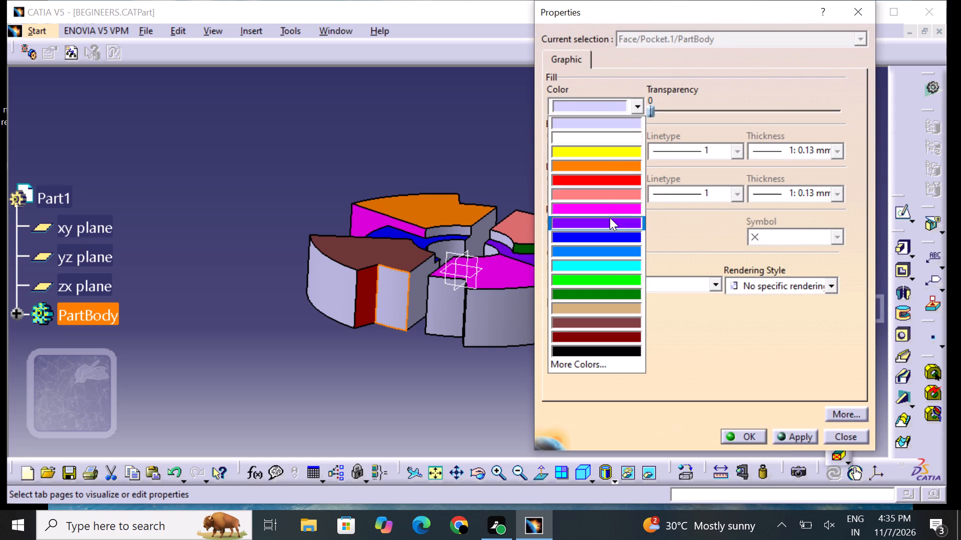
left_click_drag(611, 180, 611, 185)
left_click(736, 435)
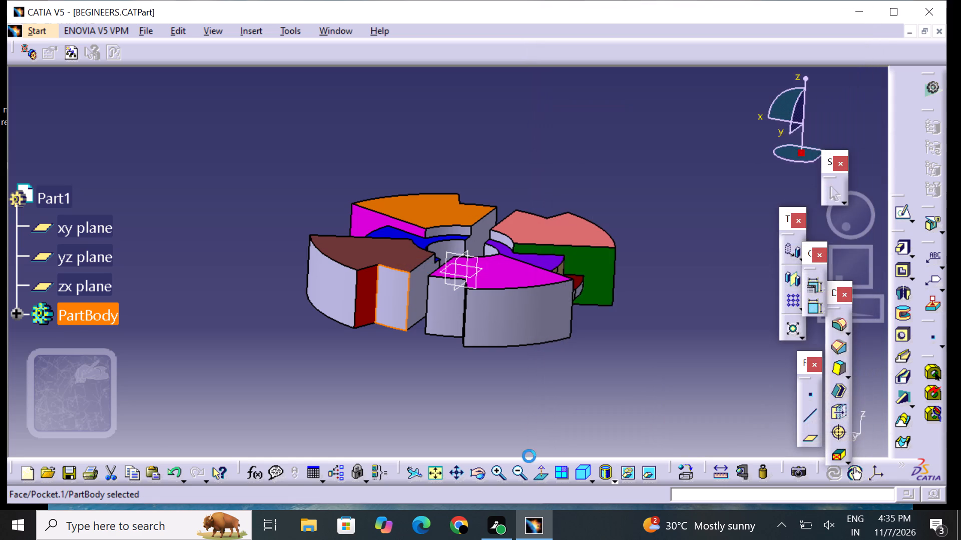
left_click(529, 453)
Set the fill colour of the recessed Pocket.1 rim face on the magenta sector, beside the strip cut, to violet.
middle_click_drag(442, 404, 533, 405)
right_click_drag(442, 404, 533, 405)
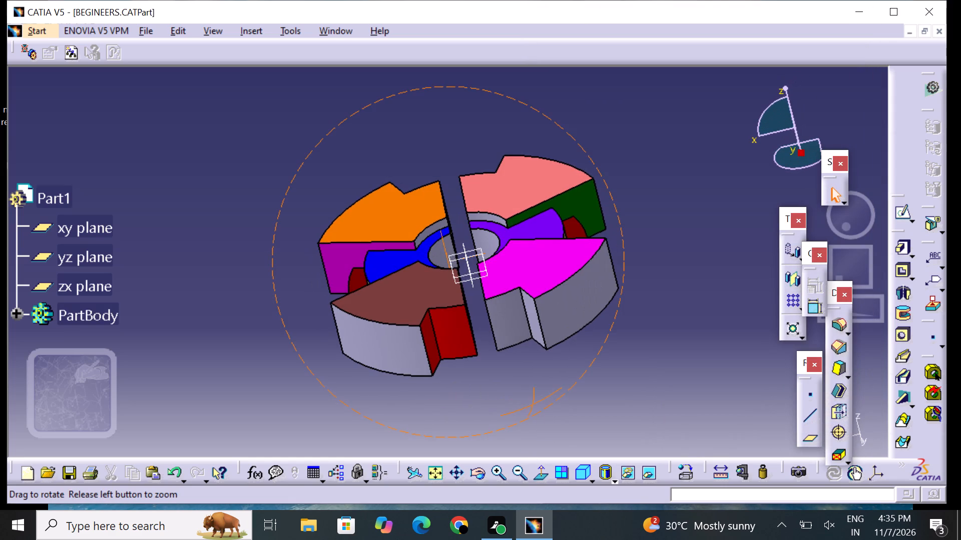
left_click(514, 321)
right_click(513, 321)
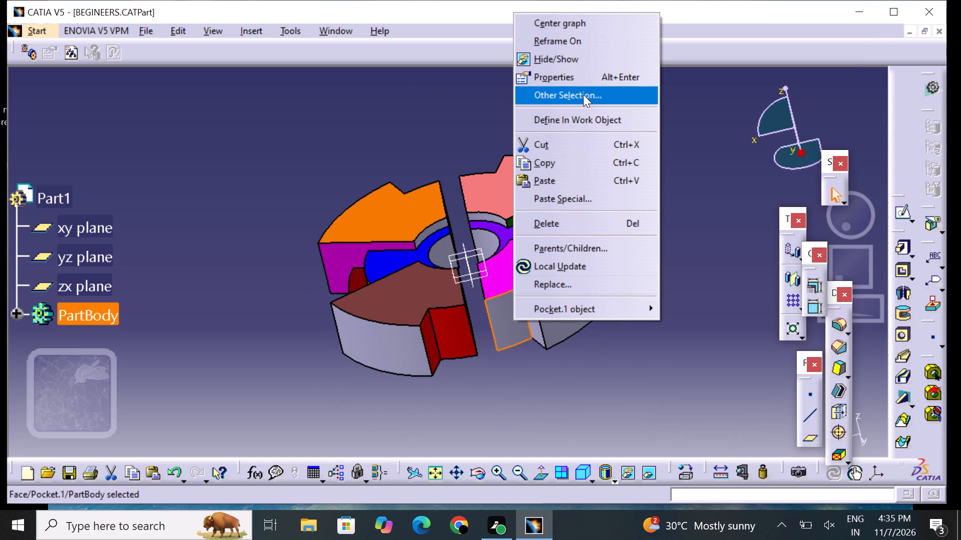
left_click(569, 79)
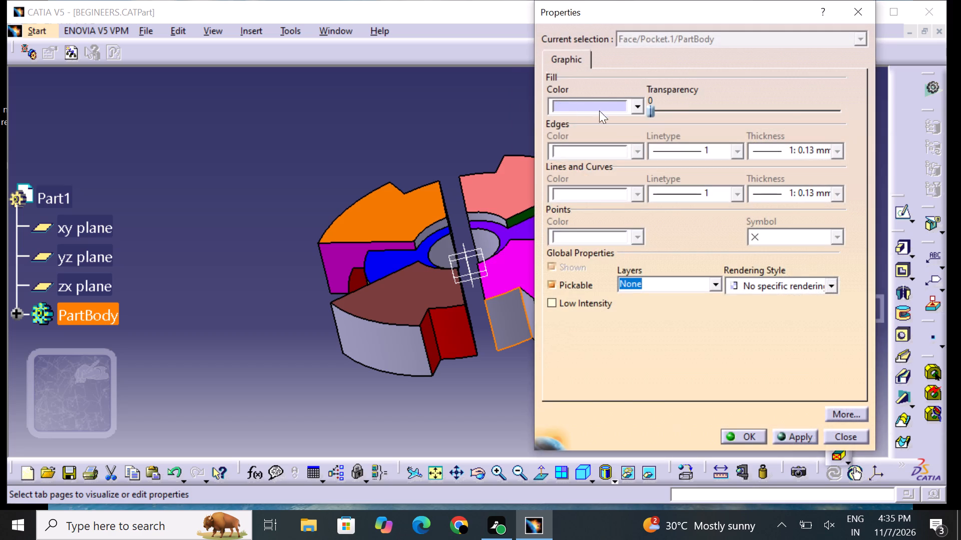
left_click(602, 105)
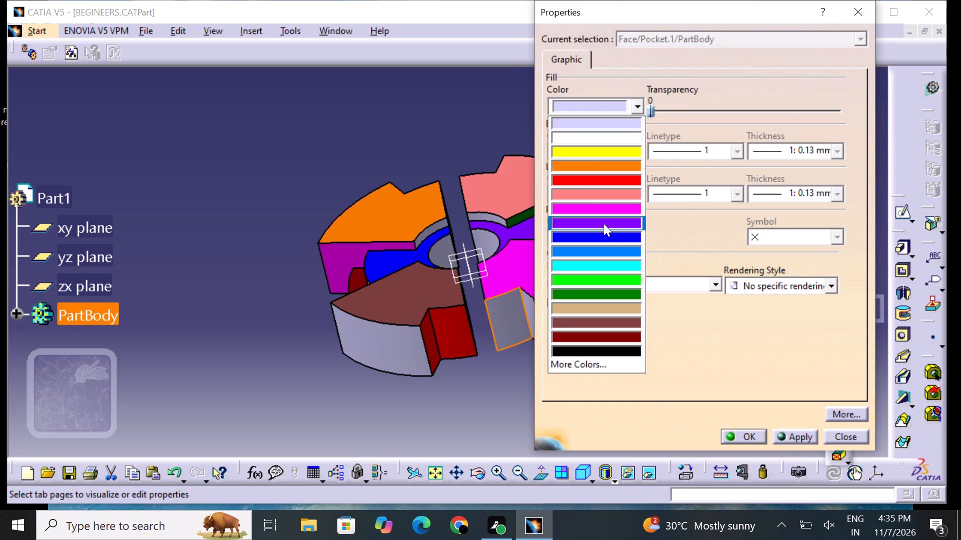
left_click(604, 223)
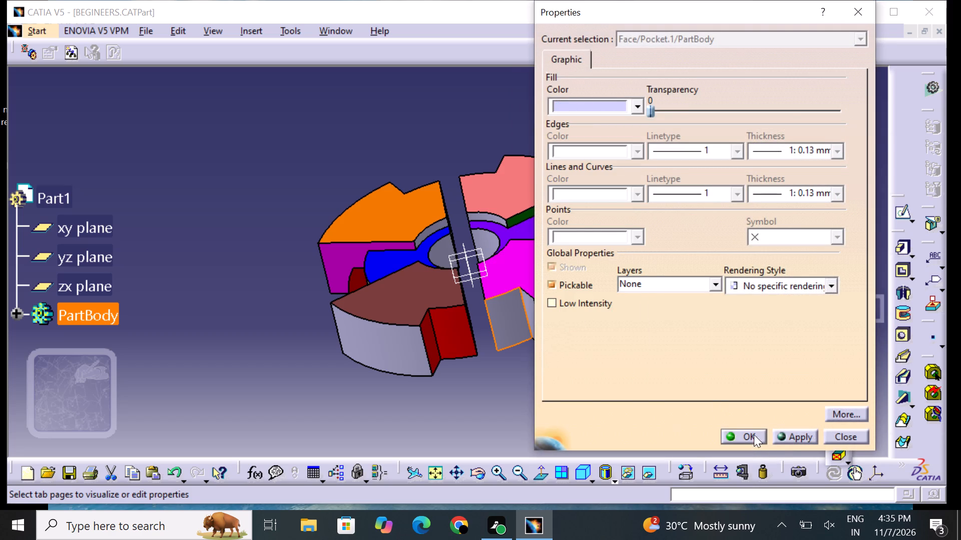
left_click(752, 431)
left_click(616, 434)
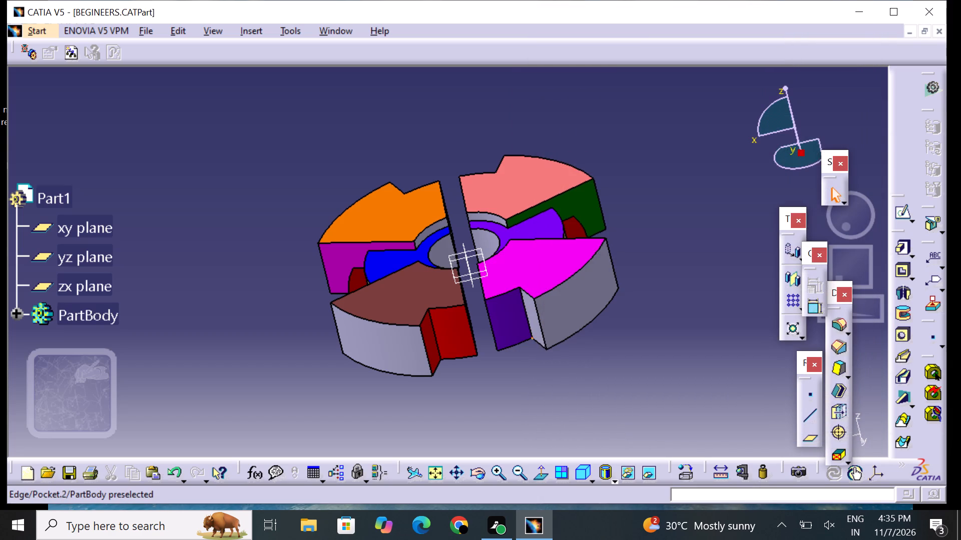
Set the fill colour of the adjoining narrow Pocket.1 notch face on the magenta sector's rim to violet.
left_click(537, 327)
right_click(537, 326)
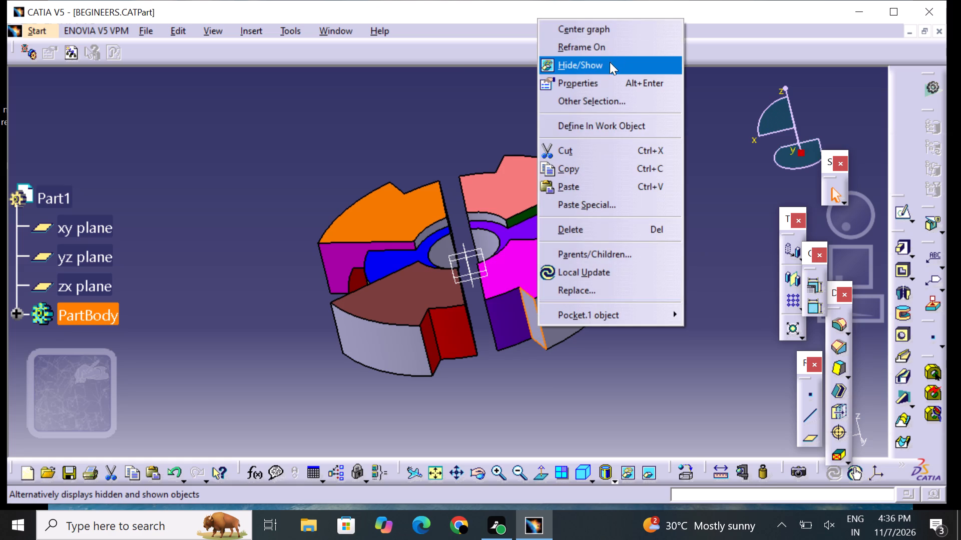
left_click_drag(604, 78, 604, 82)
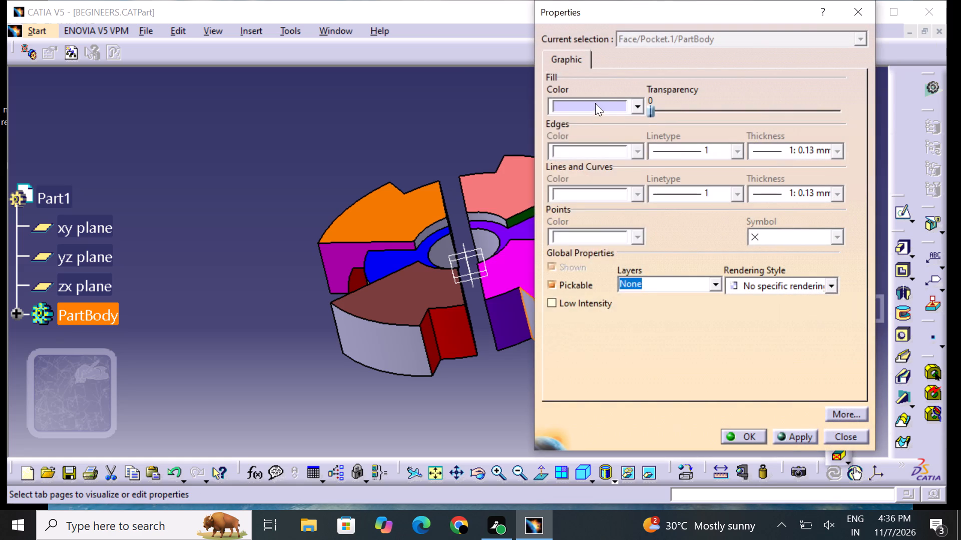
left_click(595, 103)
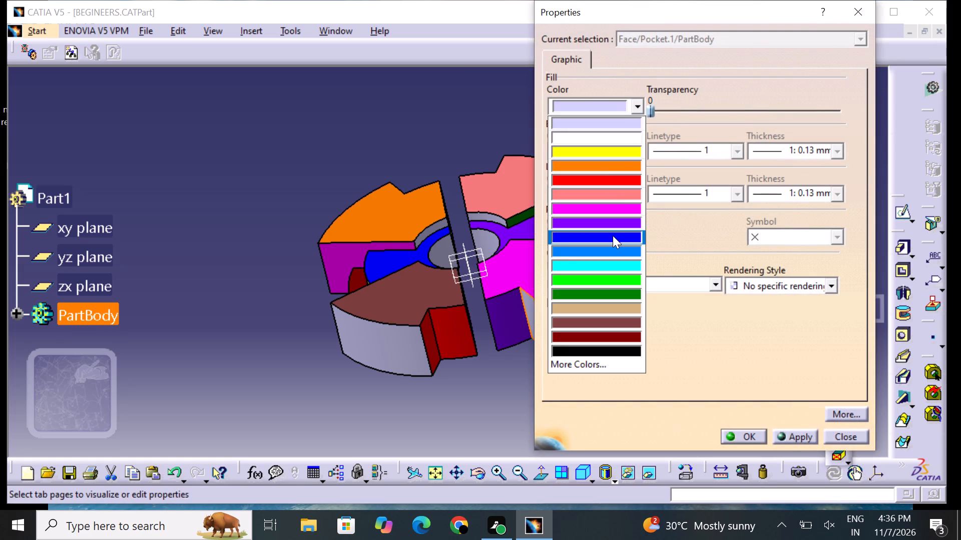
left_click(613, 235)
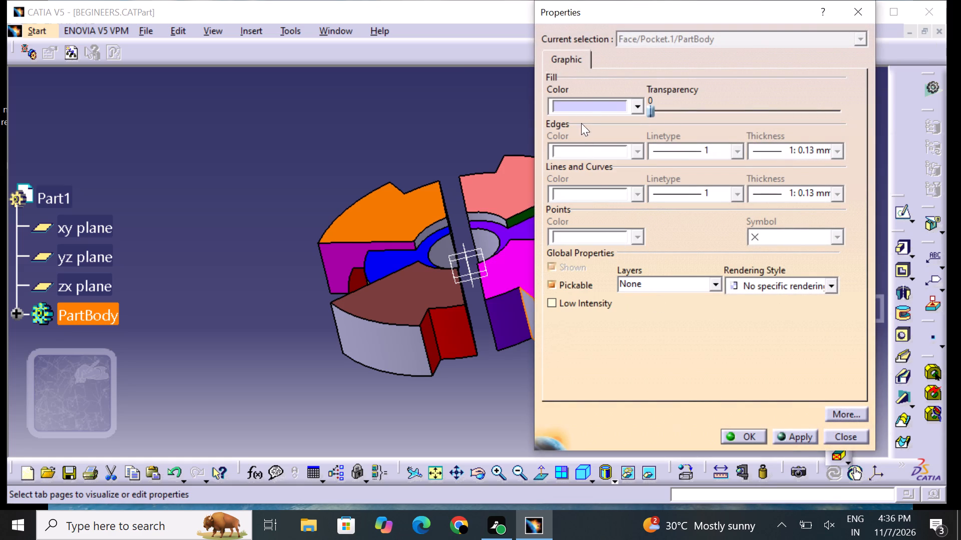
left_click_drag(589, 99, 589, 113)
left_click(616, 223)
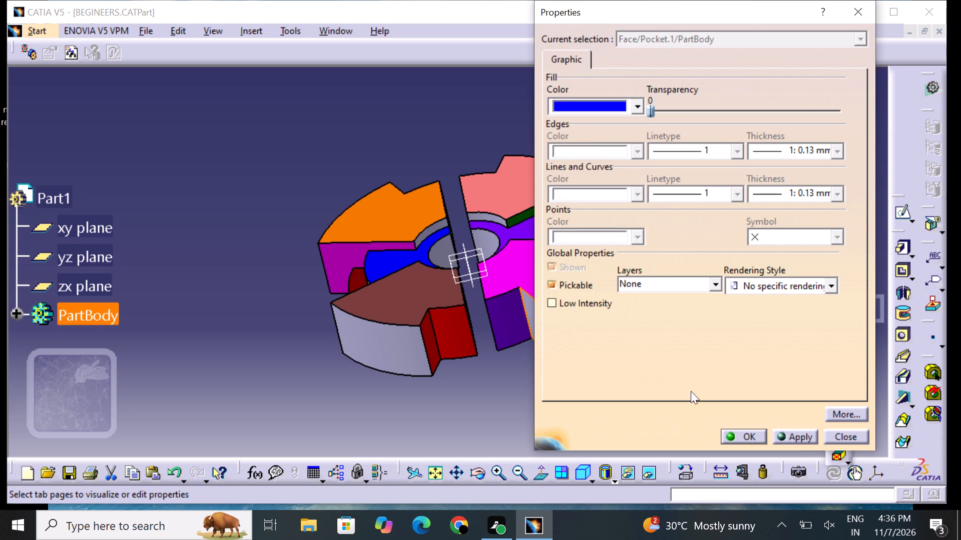
left_click(753, 434)
left_click(659, 400)
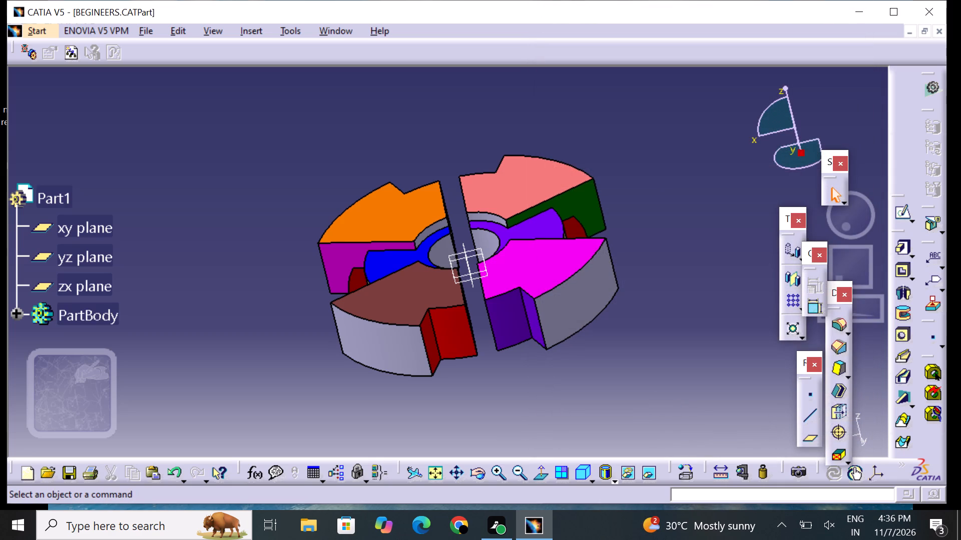
Set the fill colour of the magenta sector's Pad.3 side face, facing the violet step, to violet.
middle_click_drag(643, 343, 435, 391)
right_click_drag(643, 343, 433, 392)
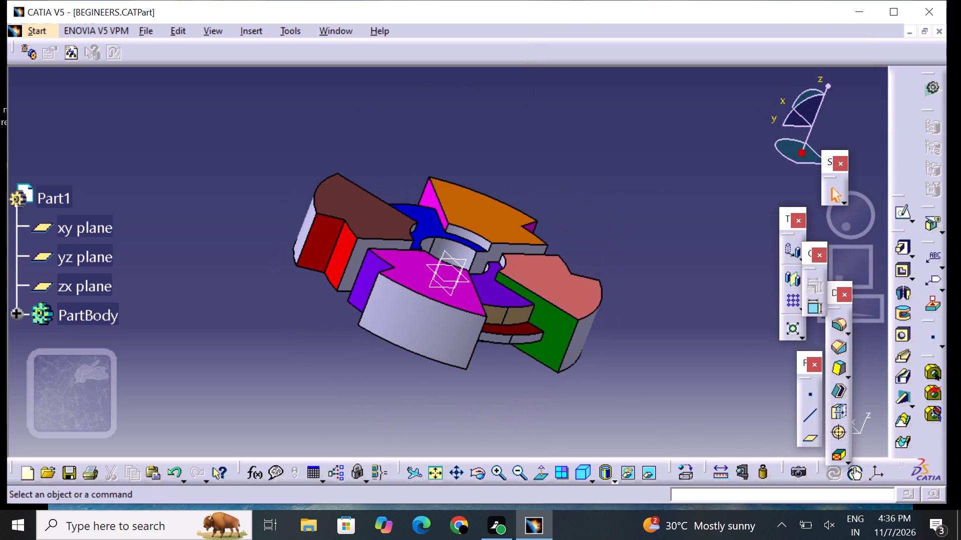
right_click_drag(480, 374, 367, 314)
middle_click_drag(643, 363, 482, 317)
right_click_drag(643, 363, 480, 317)
left_click(336, 256)
right_click(336, 256)
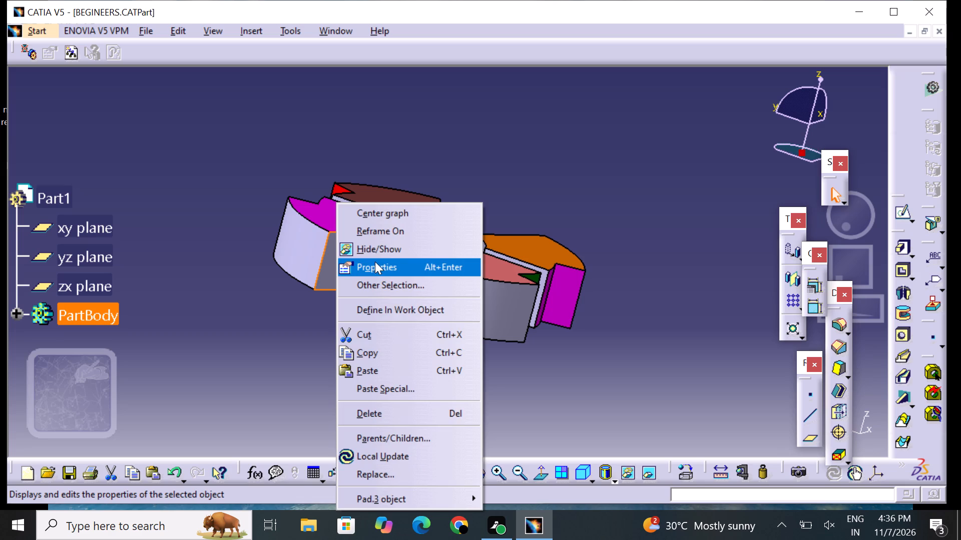
left_click(375, 261)
left_click(589, 105)
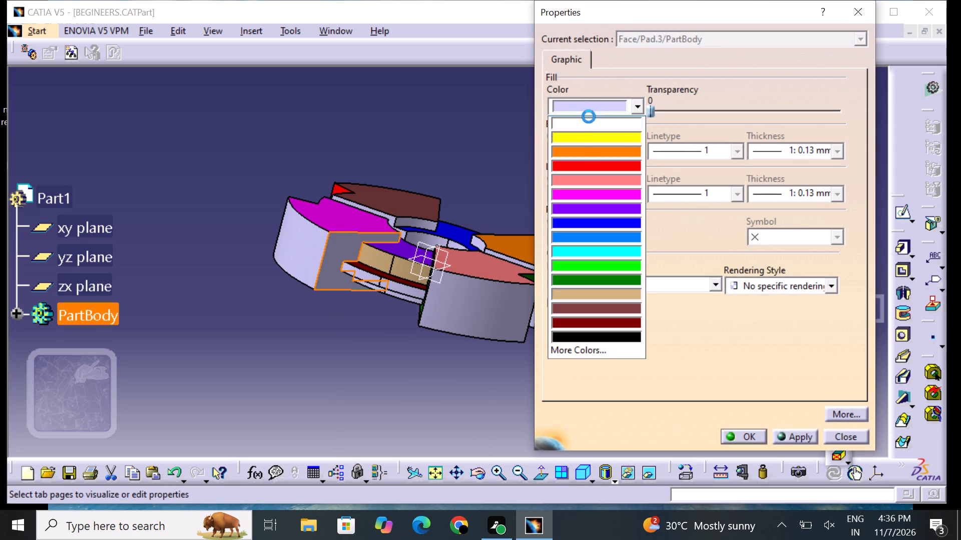
left_click(601, 224)
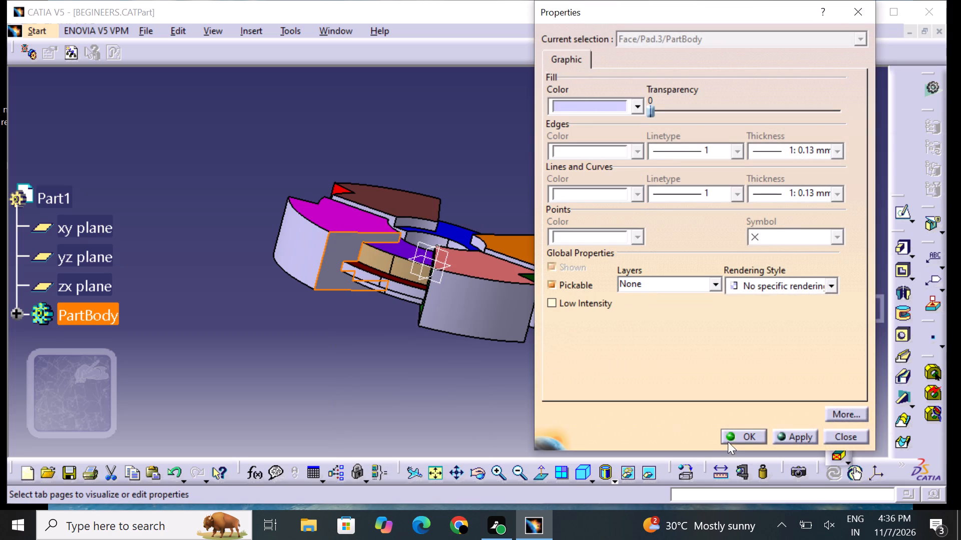
left_click(736, 430)
left_click_drag(554, 388, 552, 383)
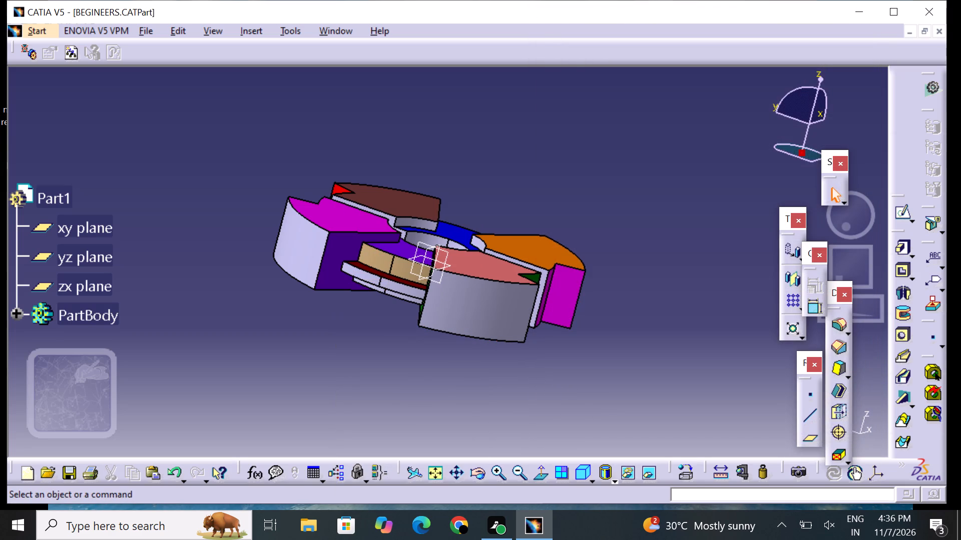
Set the fill colour of the brown sector's inner curved Pad.3 face, next to the central bore, to yellow.
middle_click_drag(224, 146, 394, 355)
right_click_drag(224, 146, 394, 355)
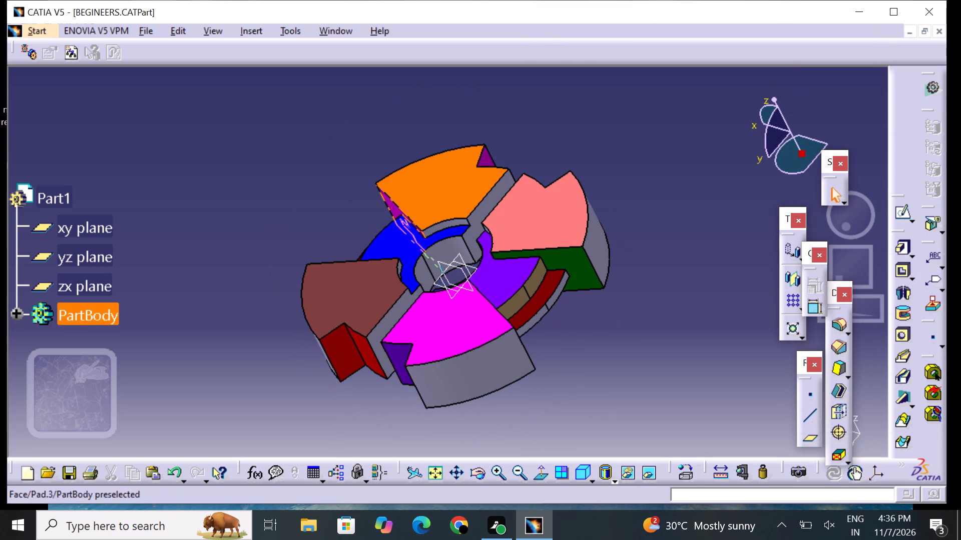
middle_click_drag(307, 112, 368, 412)
right_click_drag(304, 122, 369, 412)
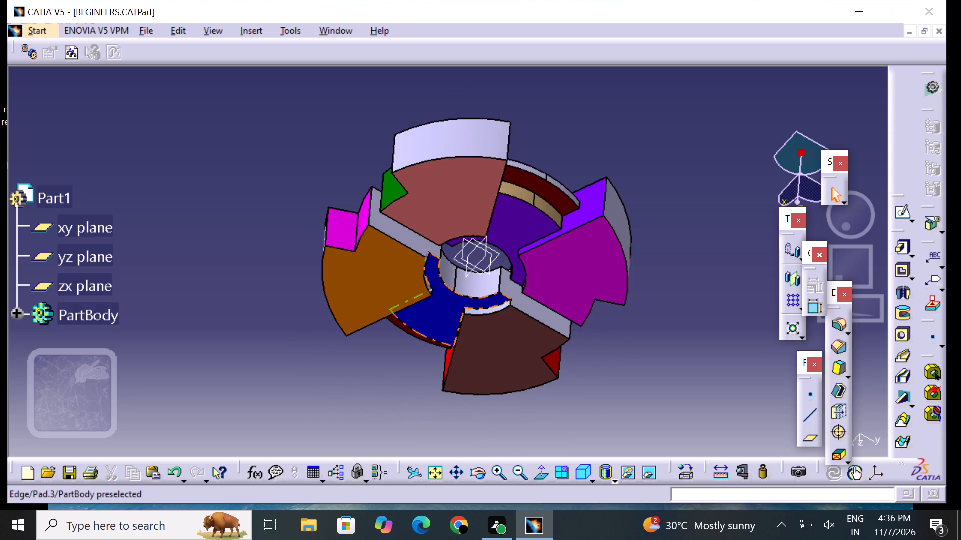
middle_click_drag(315, 145, 343, 234)
right_click_drag(315, 162, 344, 234)
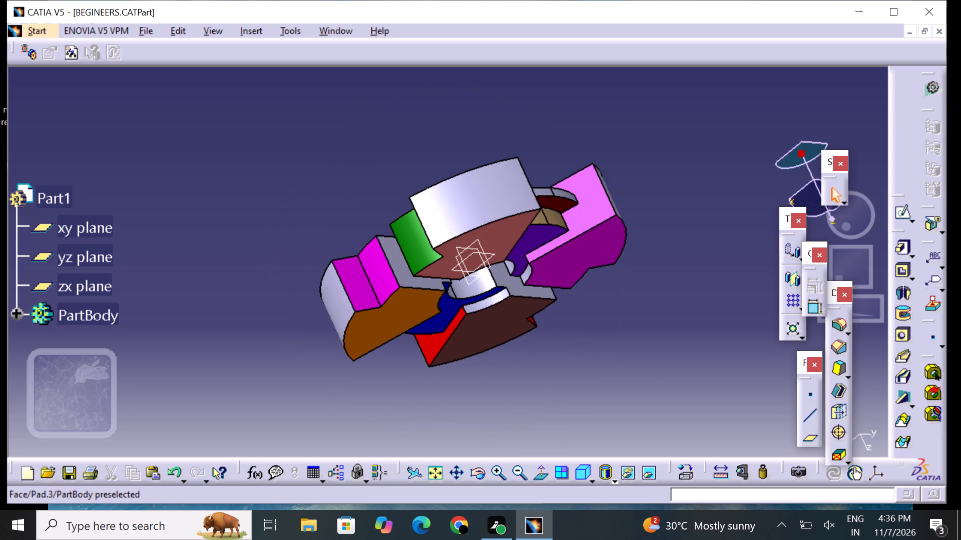
left_click(493, 299)
right_click(491, 297)
left_click(517, 269)
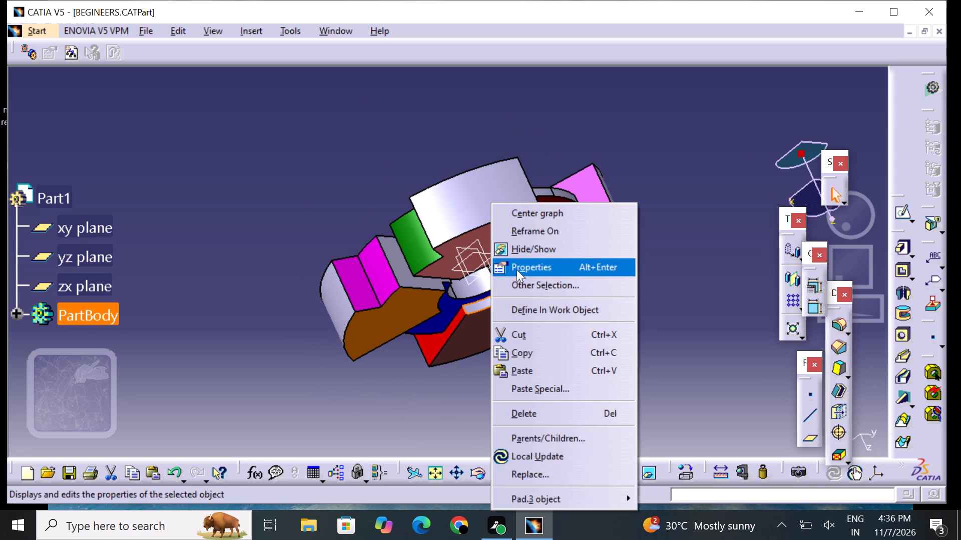
left_click(570, 107)
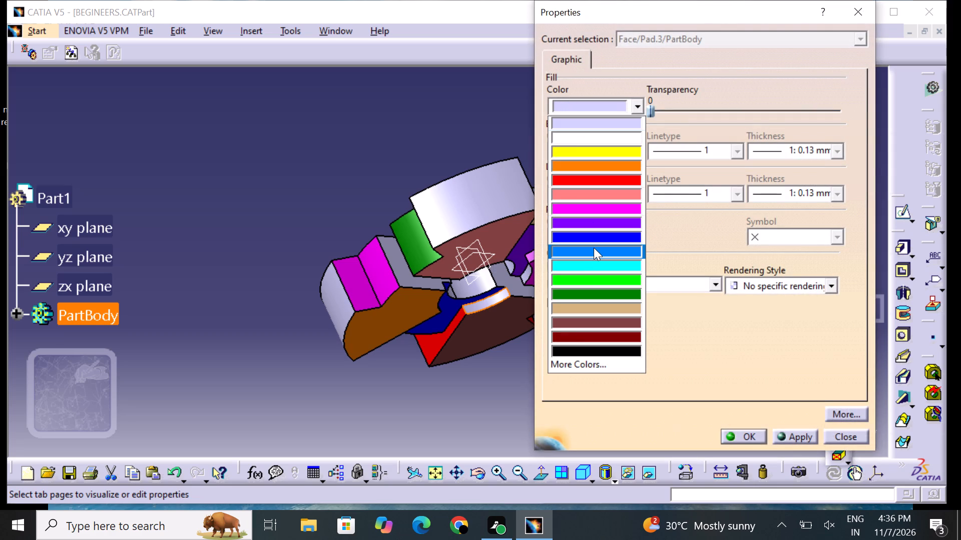
left_click(606, 148)
left_click(743, 432)
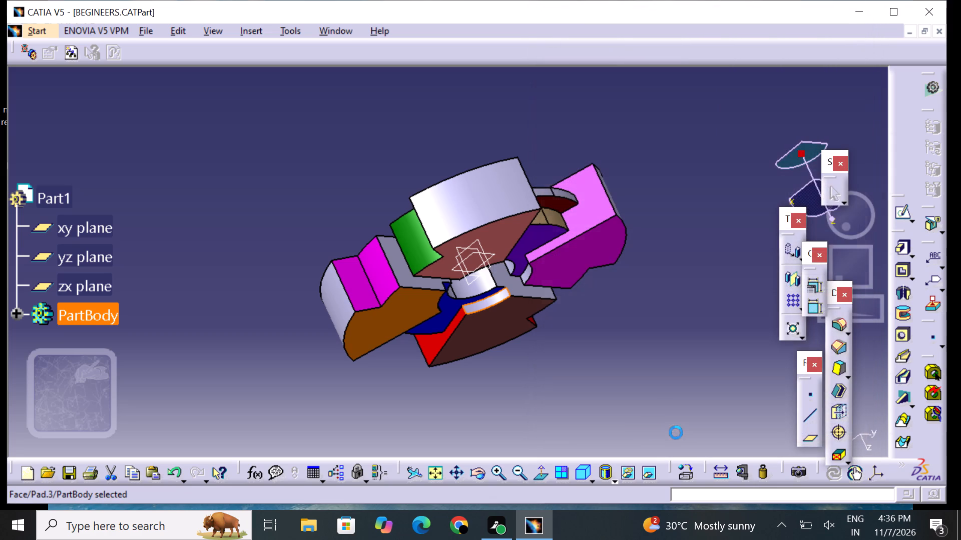
left_click(631, 427)
Set the fill colour of the magenta sector's inner curved Pad.3 face, next to the central bore, to yellow.
middle_click_drag(312, 333, 327, 285)
right_click_drag(312, 325, 327, 285)
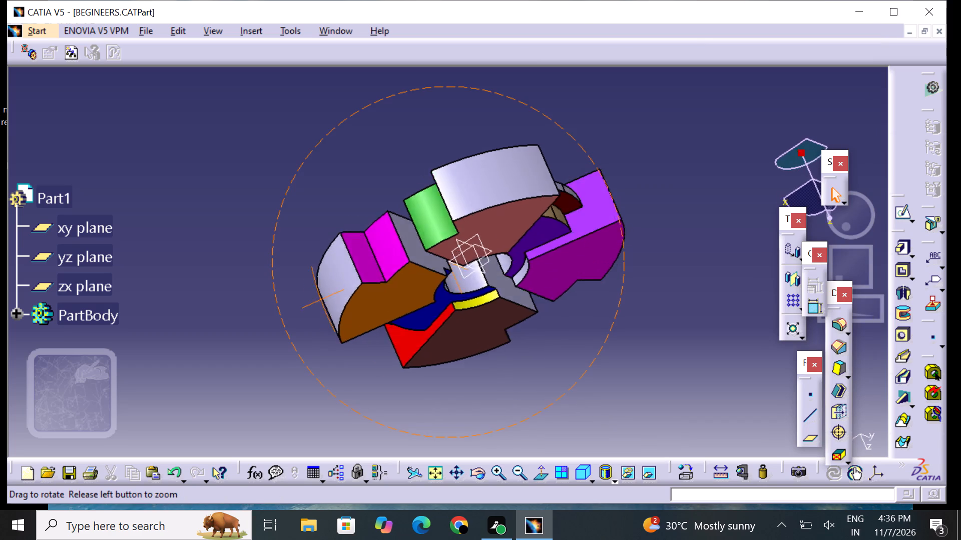
middle_click_drag(327, 285, 475, 147)
right_click_drag(327, 285, 482, 144)
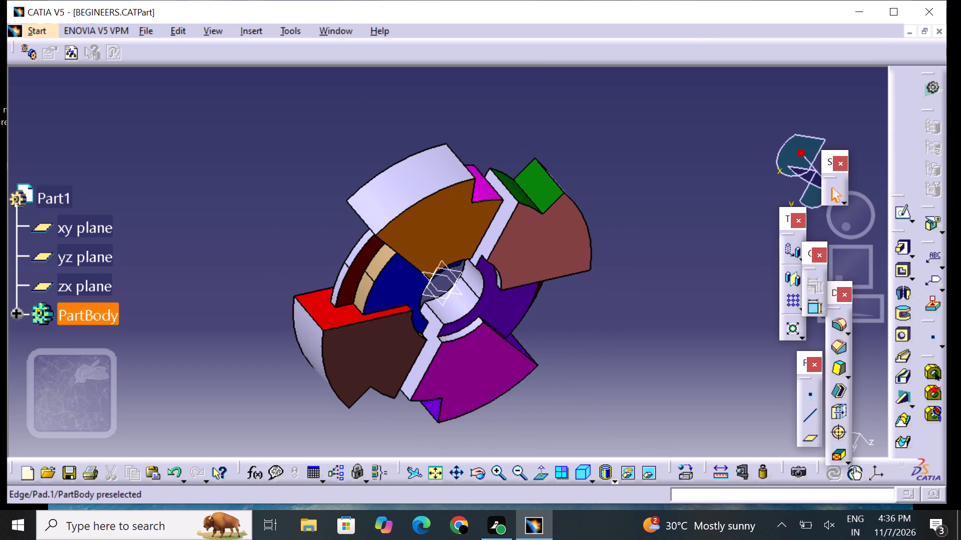
middle_click_drag(317, 171, 311, 214)
right_click_drag(314, 175, 312, 215)
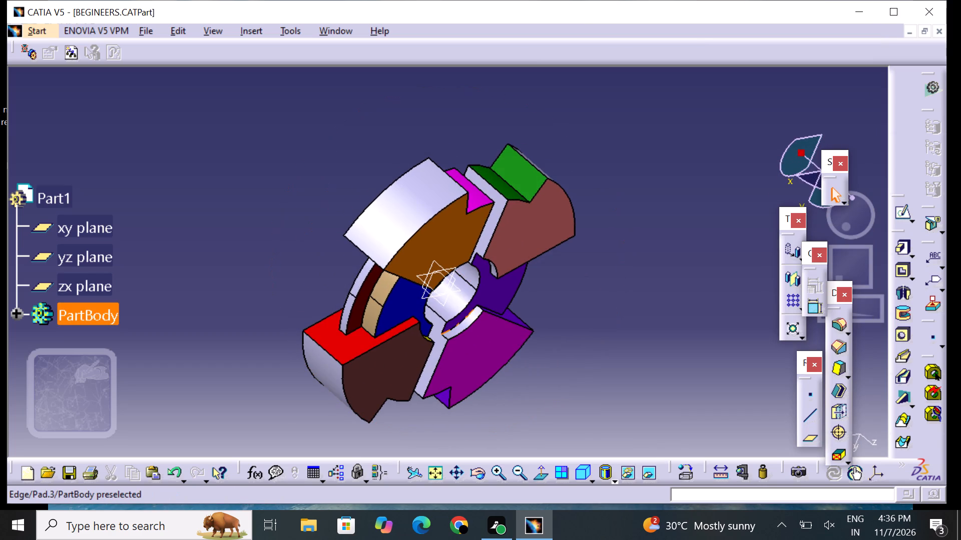
left_click(469, 318)
left_click(469, 319)
left_click(532, 297)
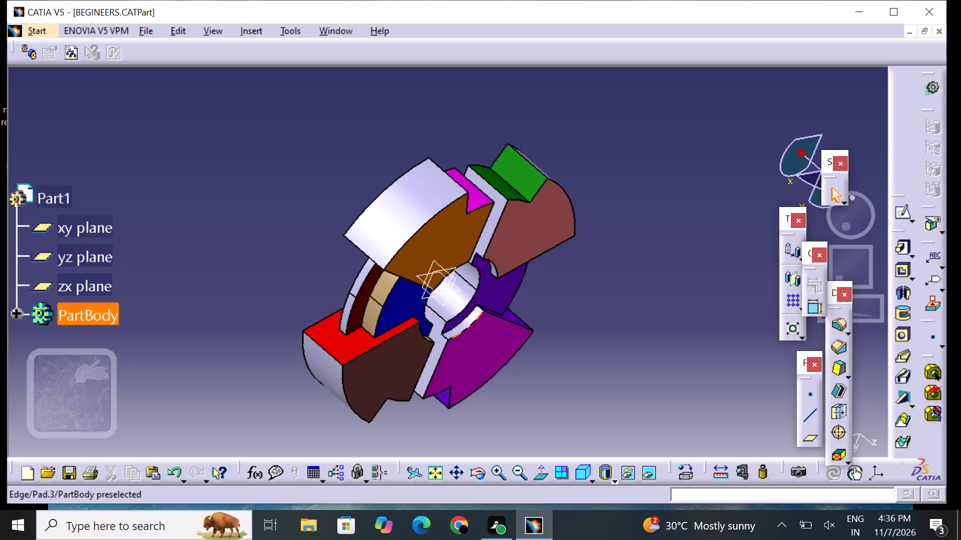
left_click(465, 322)
right_click(465, 319)
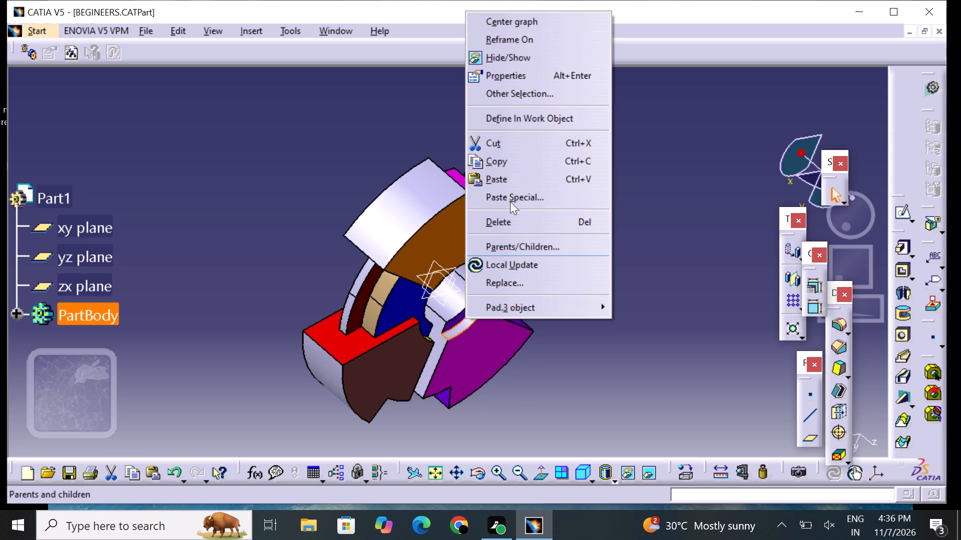
left_click(507, 73)
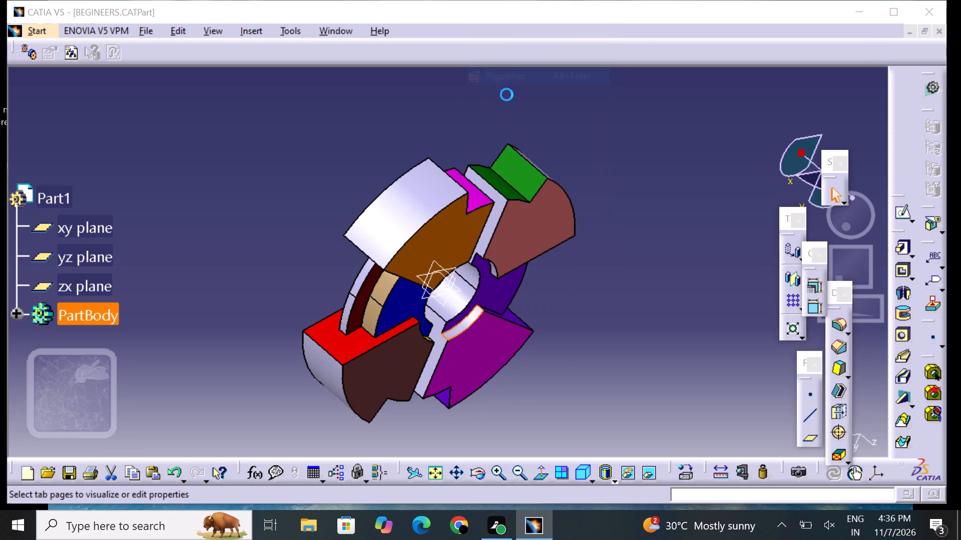
left_click(583, 97)
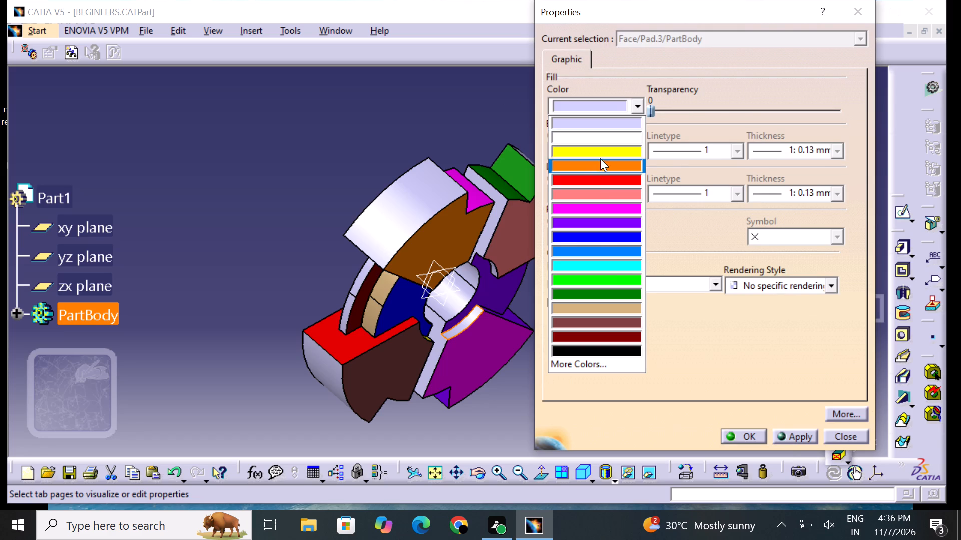
left_click(600, 153)
left_click(758, 434)
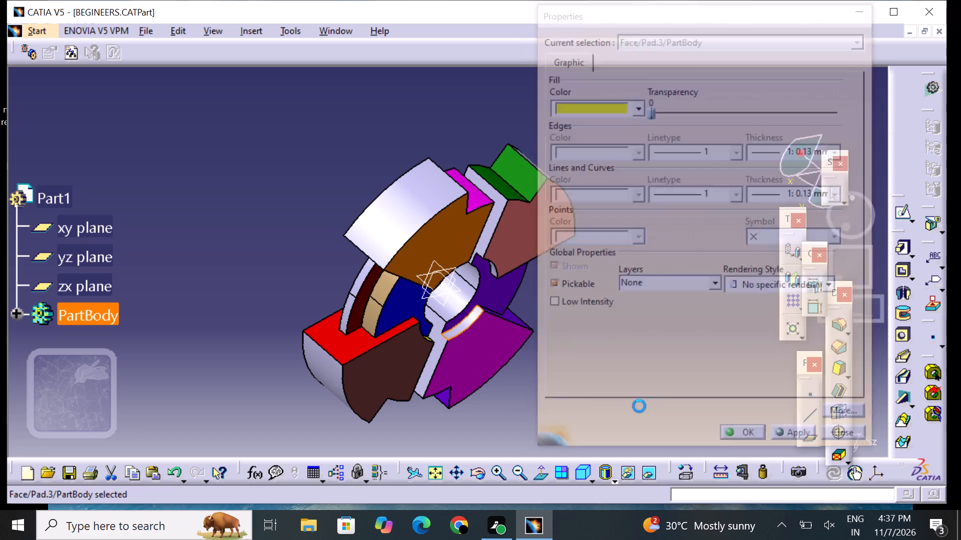
left_click_drag(631, 404, 594, 391)
Set the fill colour of the salmon sector's inner curved Pad.3 face, next to the central bore, to yellow.
middle_click_drag(326, 302, 445, 117)
right_click_drag(326, 302, 458, 108)
scroll(326, 302, "up", 1)
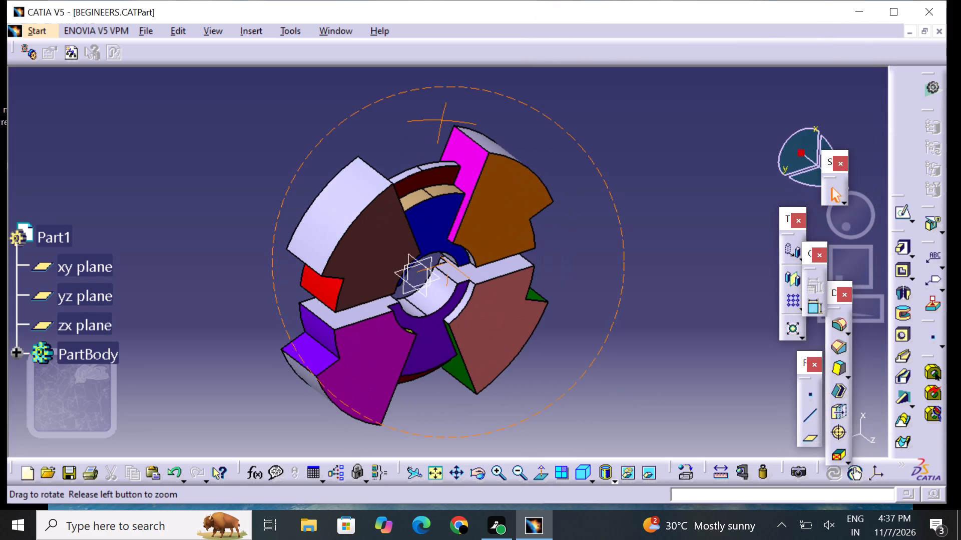
right_click_drag(458, 108, 516, 78)
middle_click_drag(373, 120, 501, 102)
right_click_drag(373, 120, 511, 123)
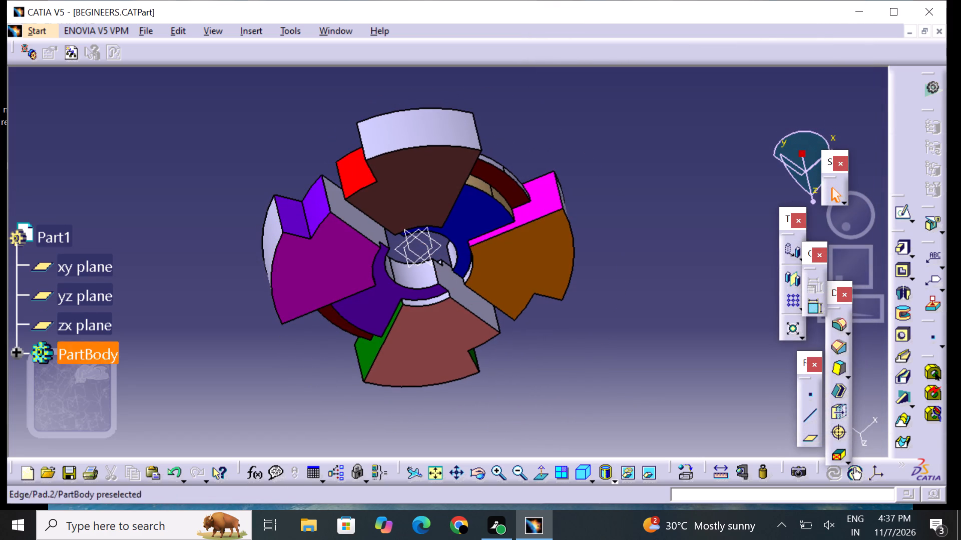
left_click(440, 298)
left_click(559, 331)
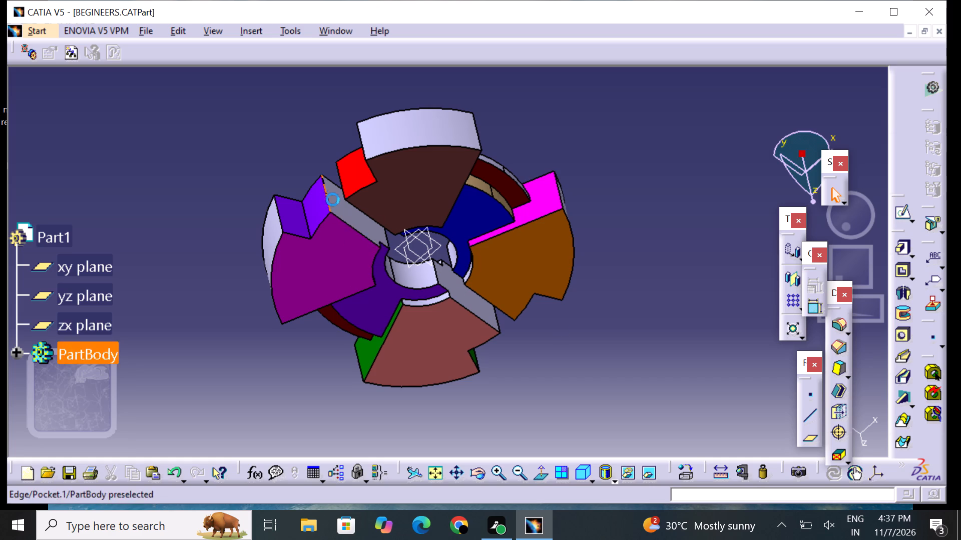
middle_click_drag(329, 145, 345, 194)
right_click_drag(329, 152, 346, 194)
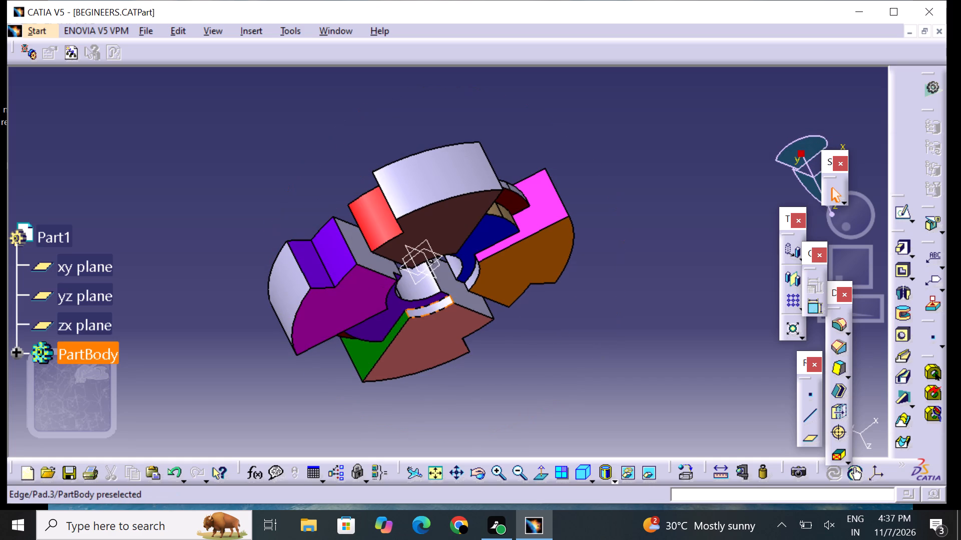
left_click(430, 305)
right_click(431, 304)
left_click(478, 273)
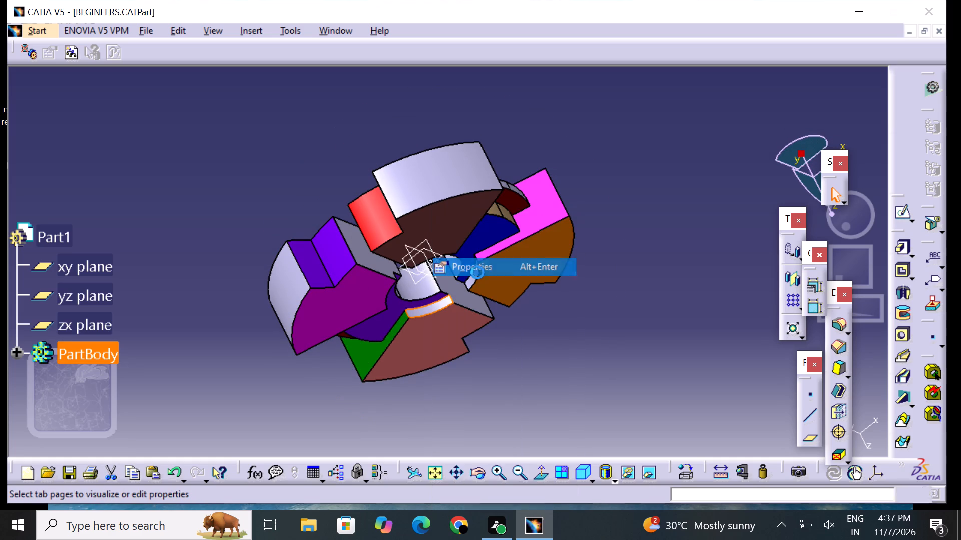
left_click(593, 104)
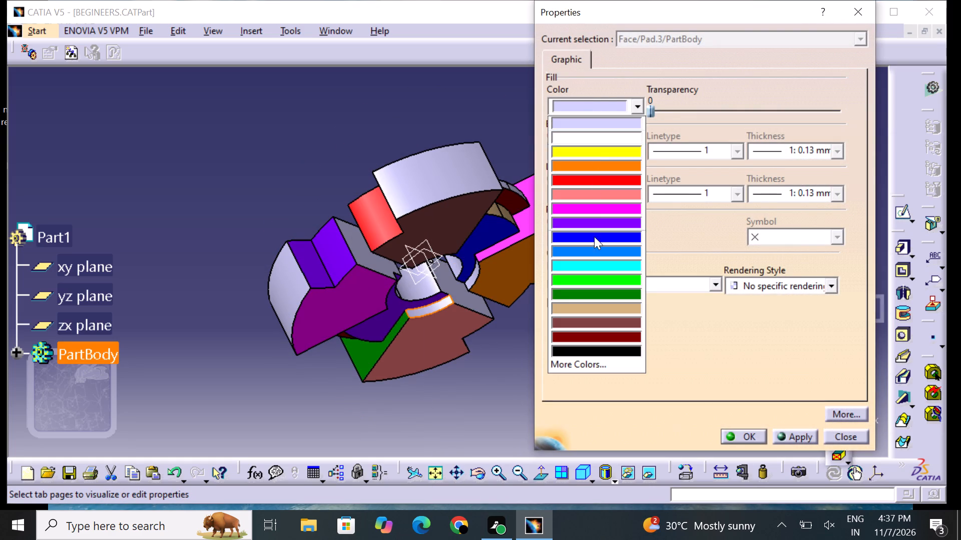
left_click(604, 144)
left_click_drag(590, 107, 589, 114)
left_click(596, 158)
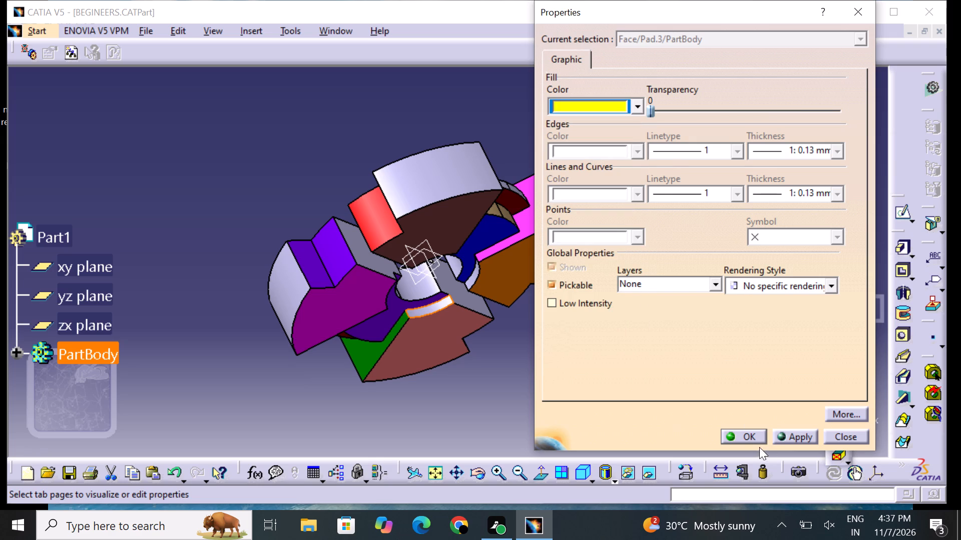
left_click(748, 438)
left_click_drag(550, 442, 550, 430)
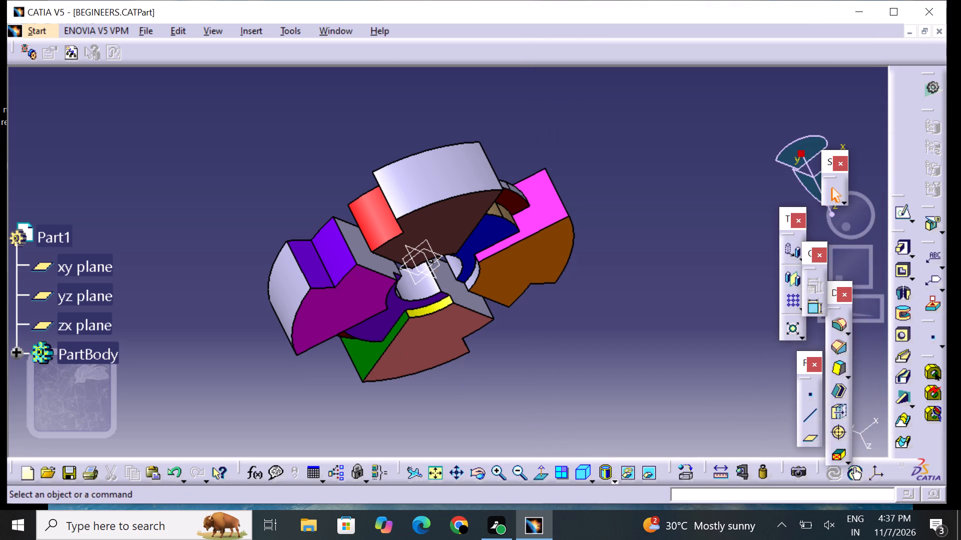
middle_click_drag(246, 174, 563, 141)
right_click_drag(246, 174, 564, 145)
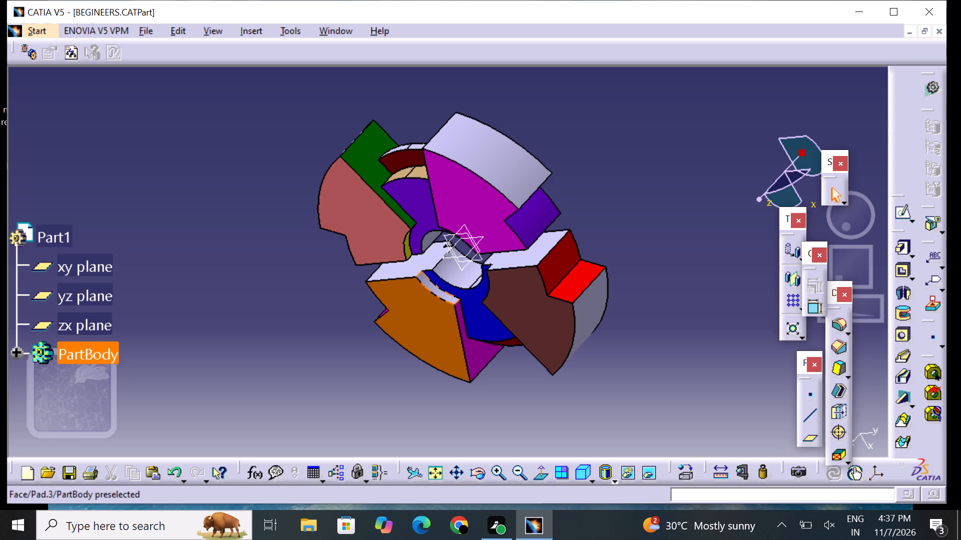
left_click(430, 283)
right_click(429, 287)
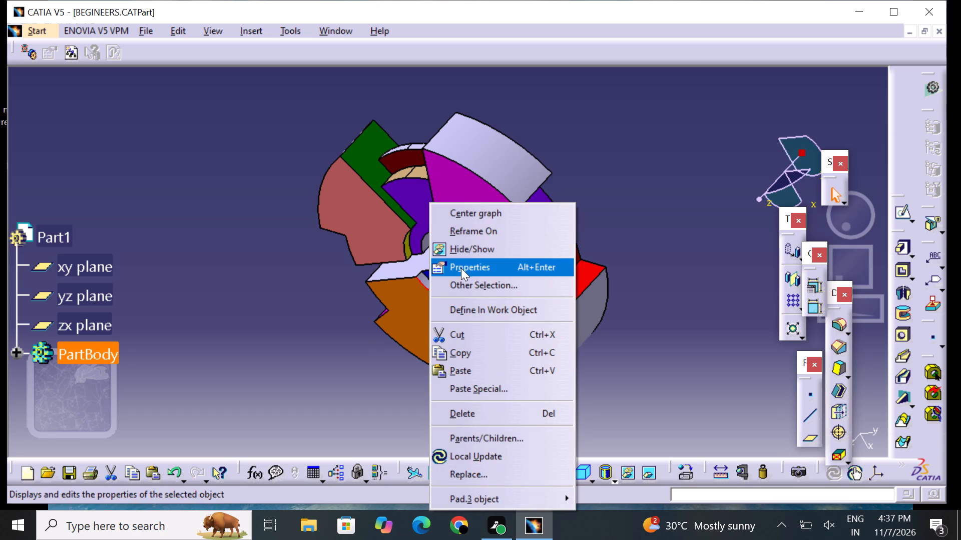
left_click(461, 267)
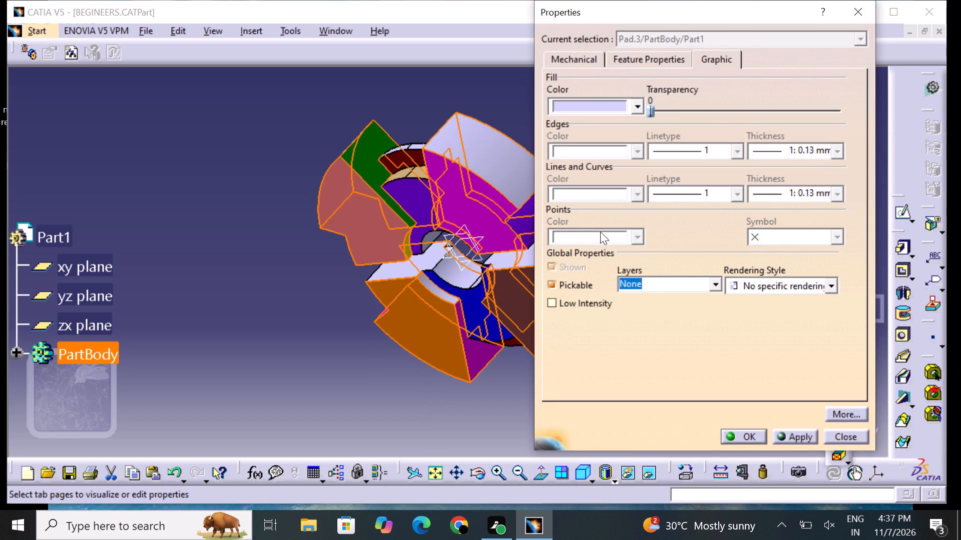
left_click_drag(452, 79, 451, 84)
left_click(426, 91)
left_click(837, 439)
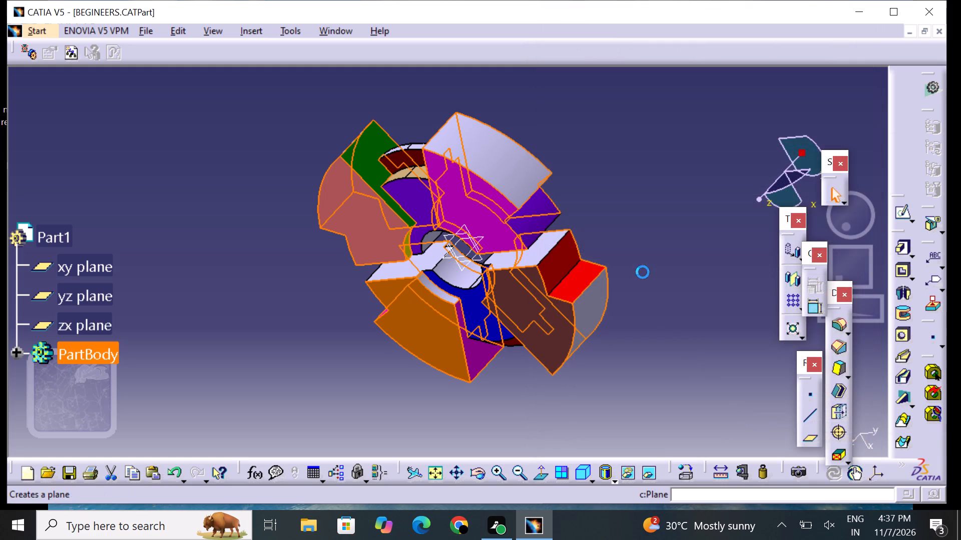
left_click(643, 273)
Set the fill colour of the orange sector's inner curved Pad.3 face, next to the central bore, to yellow.
middle_click_drag(363, 95, 362, 168)
right_click_drag(364, 111, 362, 168)
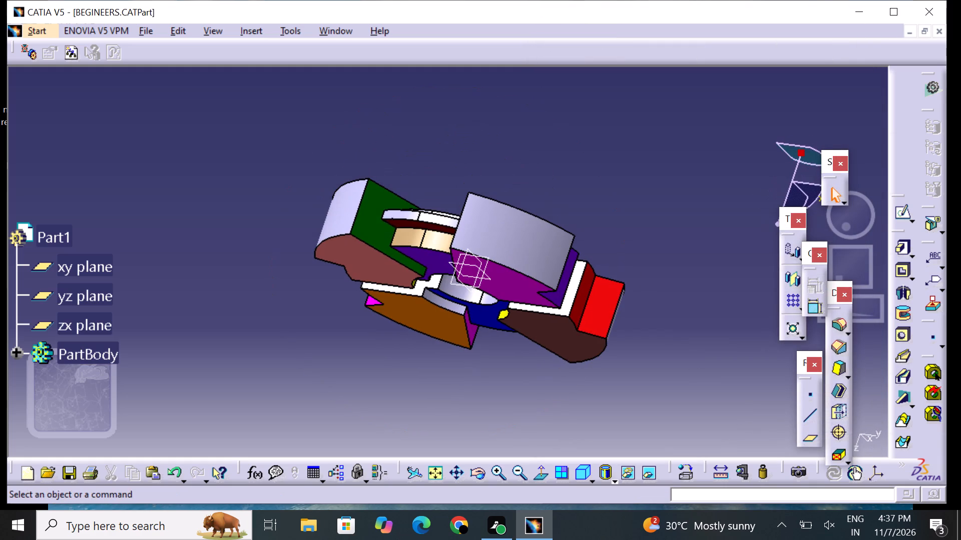
left_click(453, 303)
right_click(453, 305)
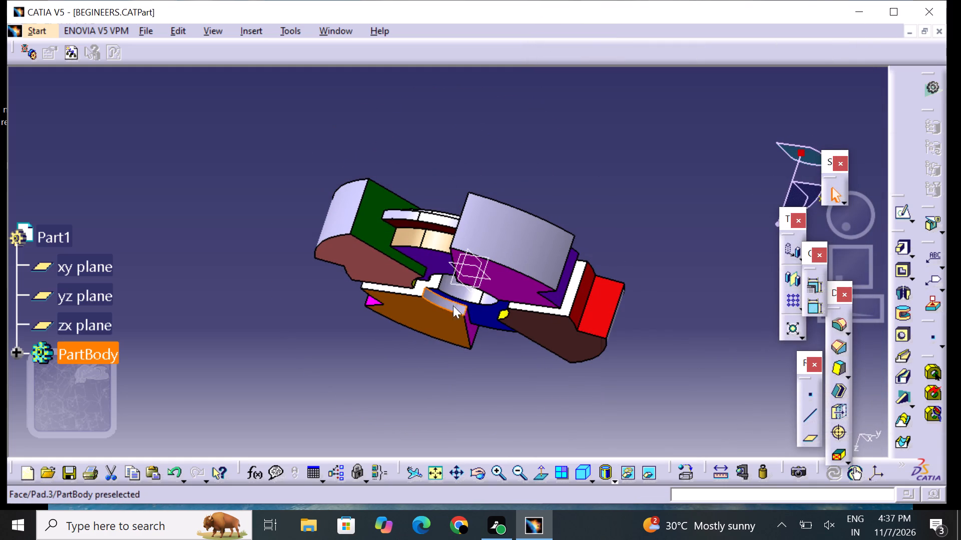
left_click(479, 267)
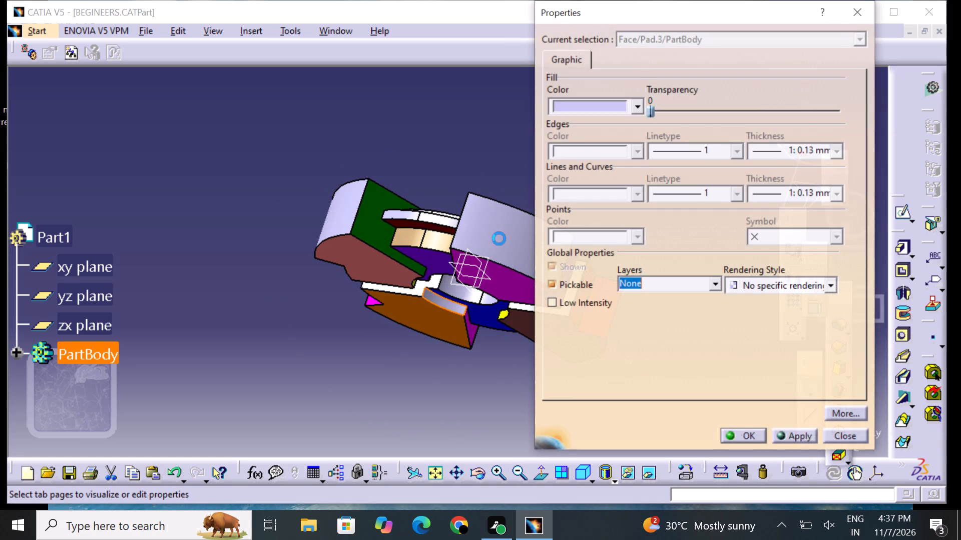
left_click(585, 107)
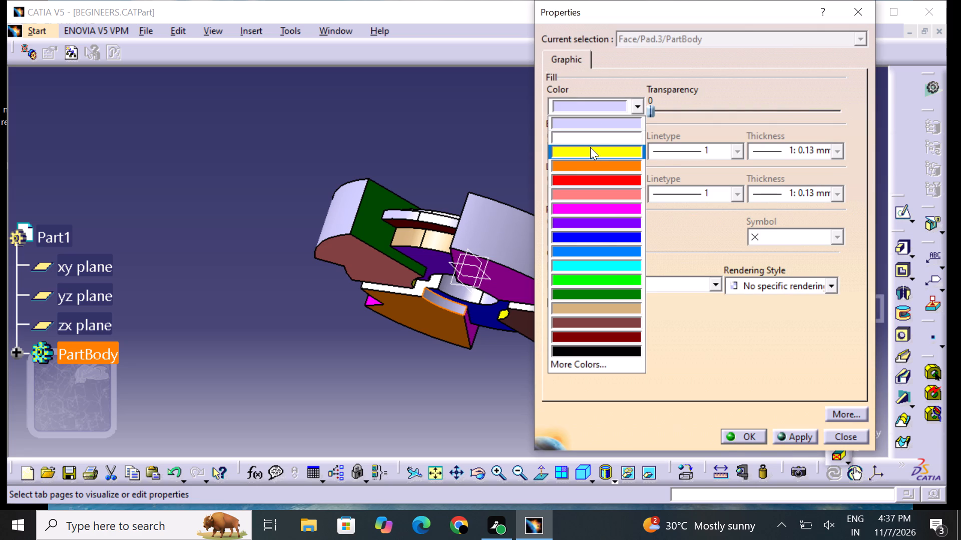
left_click_drag(590, 147, 590, 152)
left_click(742, 434)
left_click(510, 426)
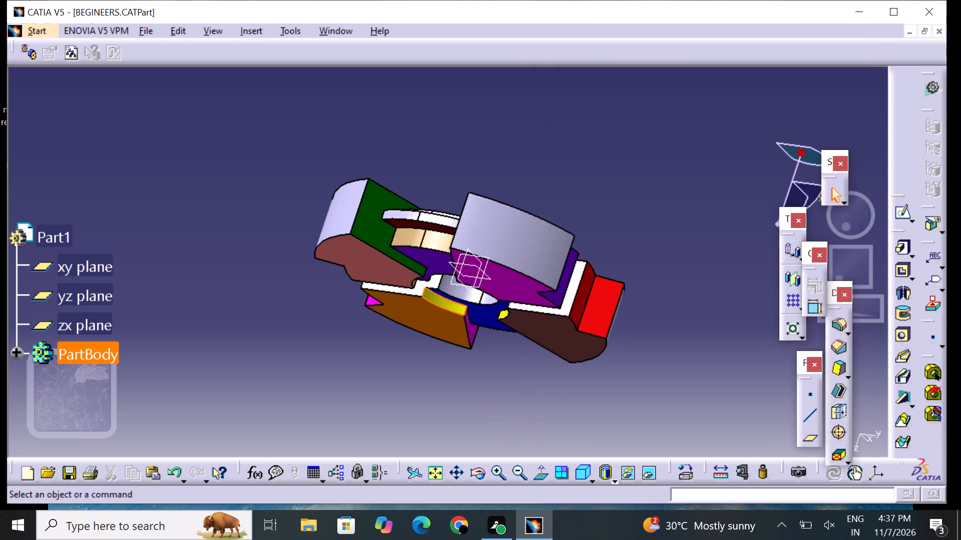
Set the fill colour of the central bore's Pocket.3 wall half beside the blue face to orange.
middle_click_drag(156, 264, 511, 164)
right_click_drag(155, 261, 517, 159)
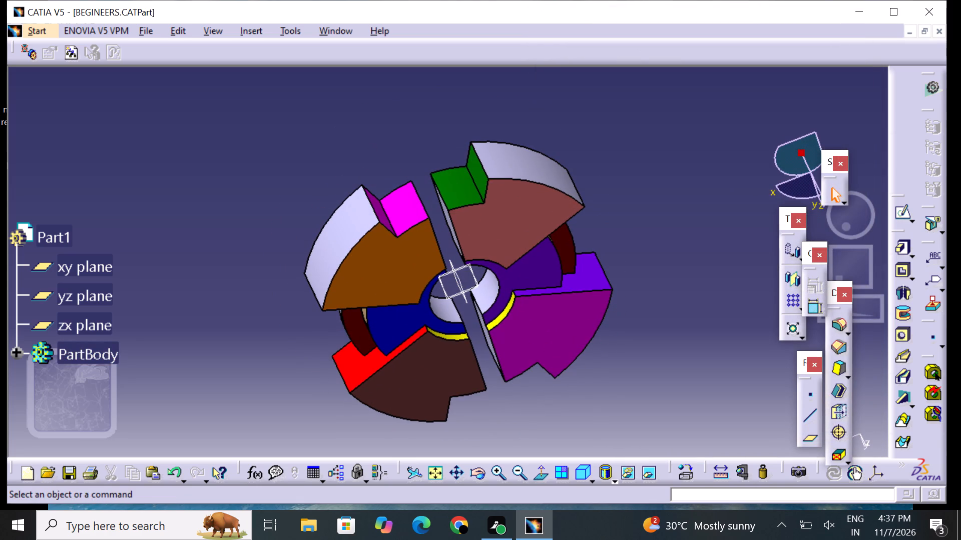
middle_click_drag(528, 436, 499, 361)
right_click_drag(527, 435, 498, 292)
middle_click_drag(587, 184, 442, 249)
right_click_drag(587, 185, 442, 249)
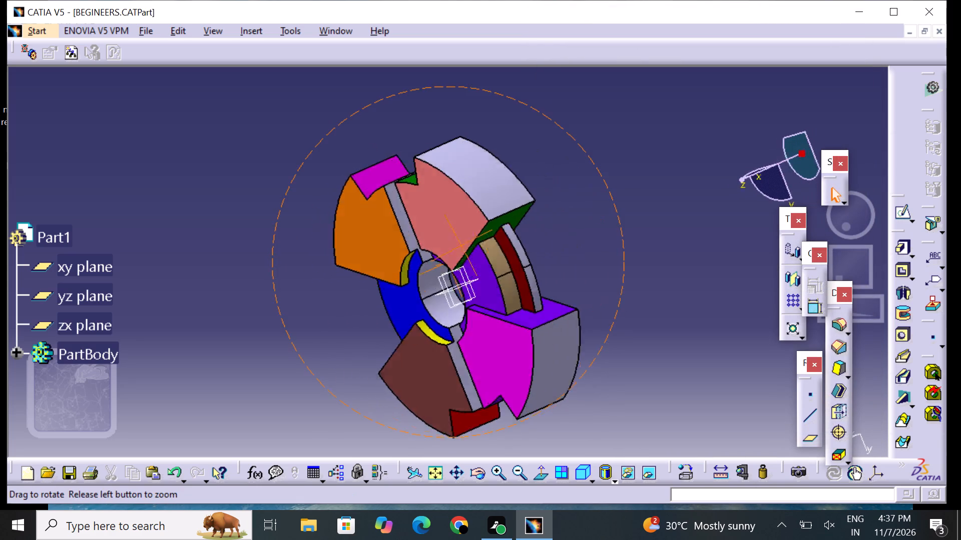
middle_click_drag(442, 249, 378, 270)
right_click_drag(442, 249, 378, 270)
middle_click_drag(341, 286, 421, 292)
right_click_drag(339, 286, 422, 292)
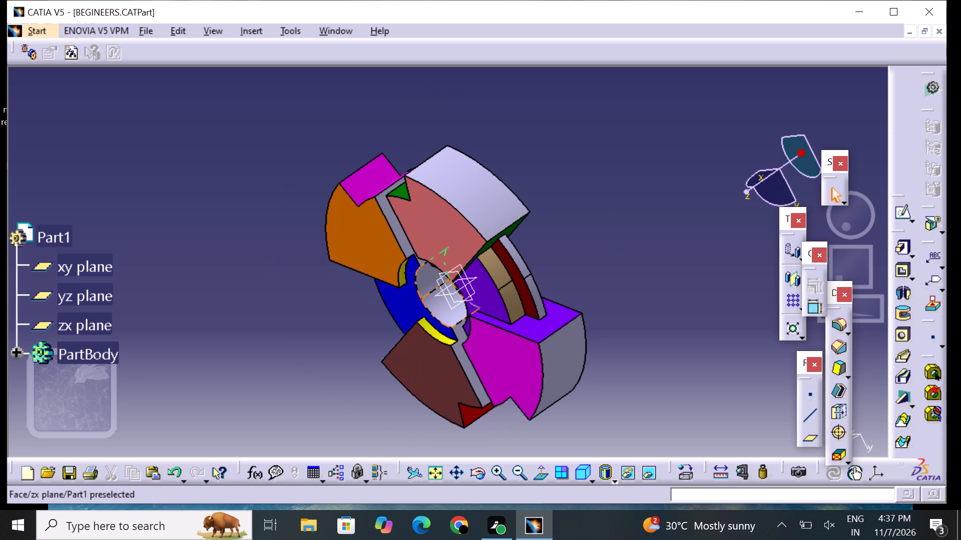
left_click(442, 304)
right_click(440, 305)
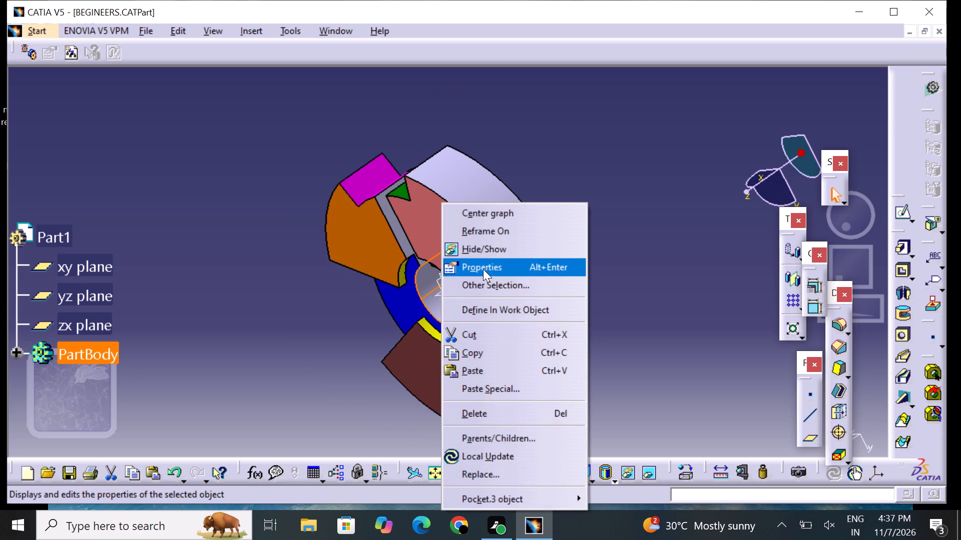
left_click(483, 269)
left_click(593, 102)
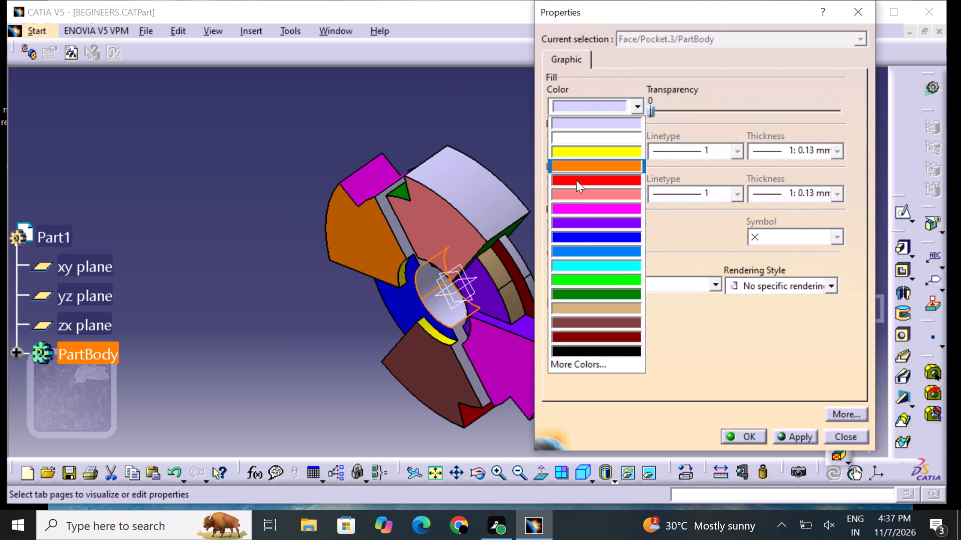
left_click(600, 166)
left_click(742, 435)
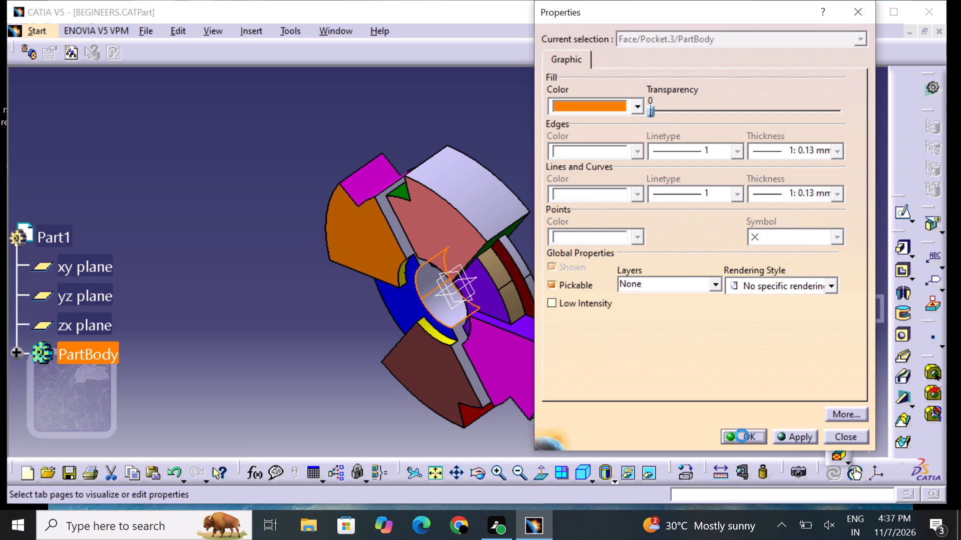
left_click(609, 288)
Set the fill colour of the central bore's other Pocket.3 wall half, beside the violet face, to orange.
middle_click_drag(304, 337, 426, 239)
right_click_drag(304, 337, 426, 239)
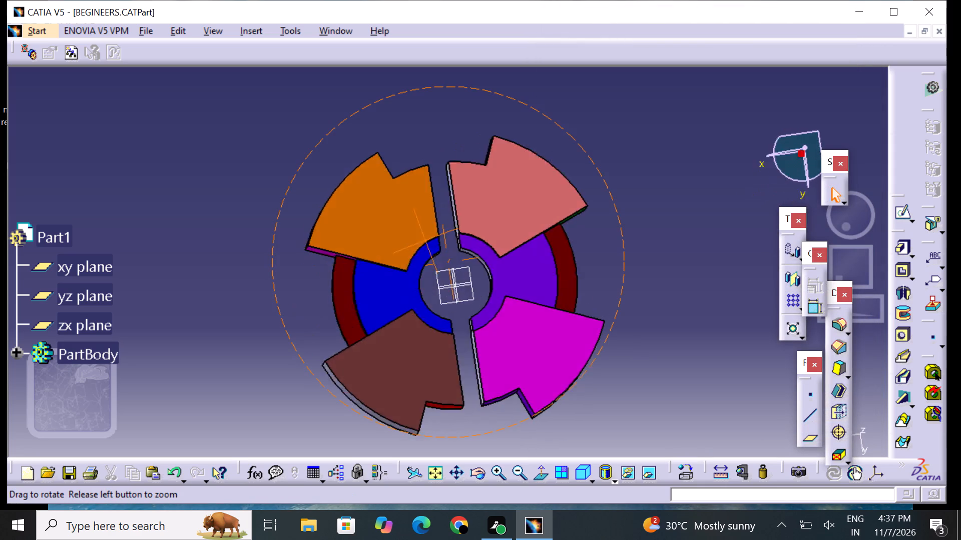
middle_click_drag(426, 239, 565, 217)
right_click_drag(426, 239, 603, 226)
left_click(479, 271)
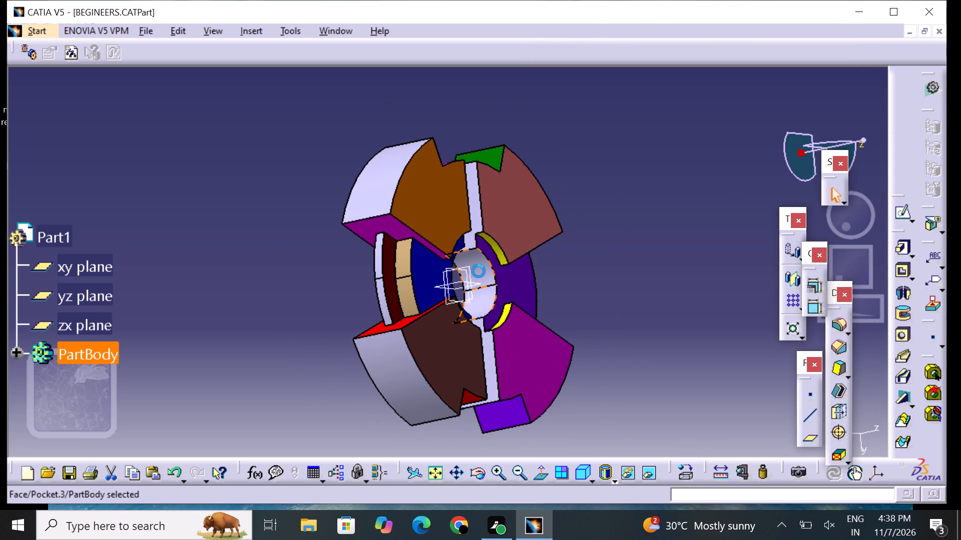
right_click(478, 271)
left_click(500, 266)
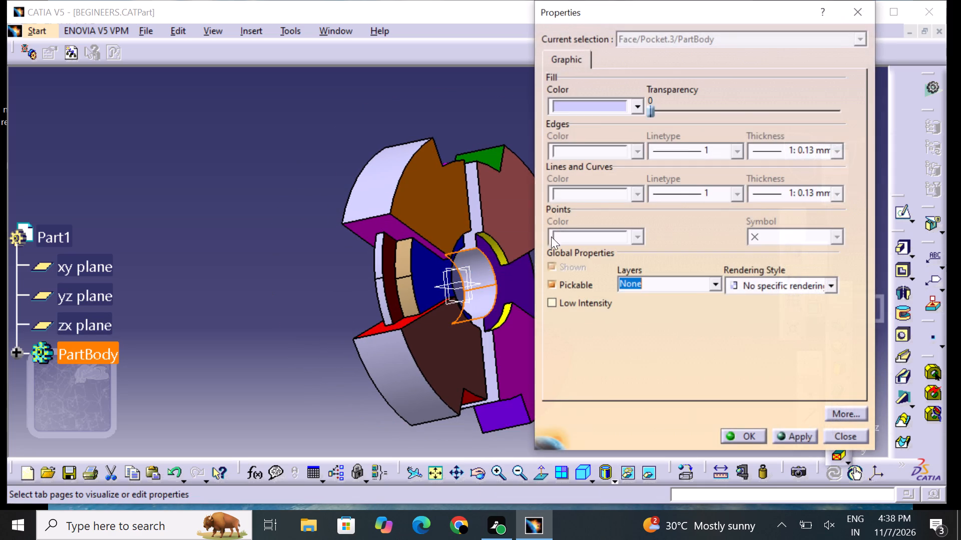
left_click(602, 107)
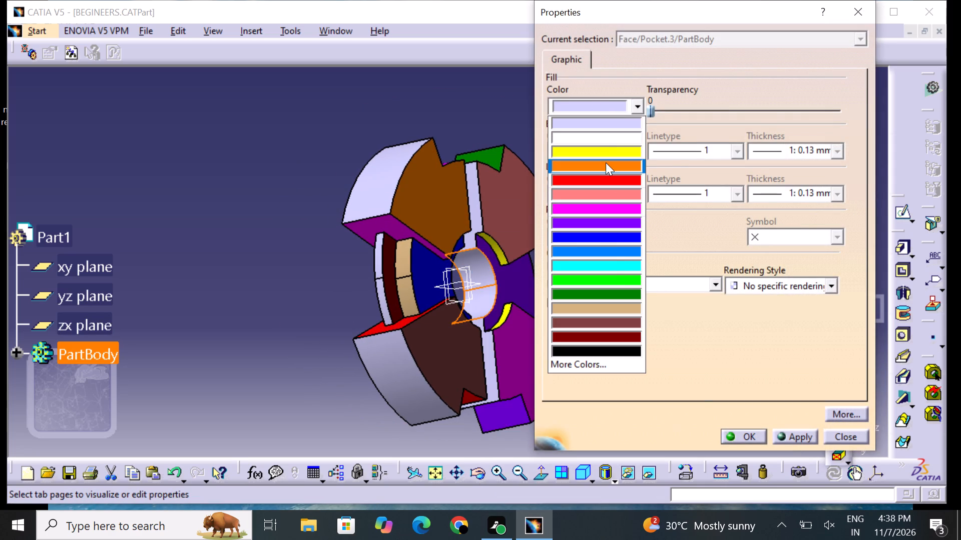
left_click(606, 162)
left_click(738, 430)
left_click(640, 414)
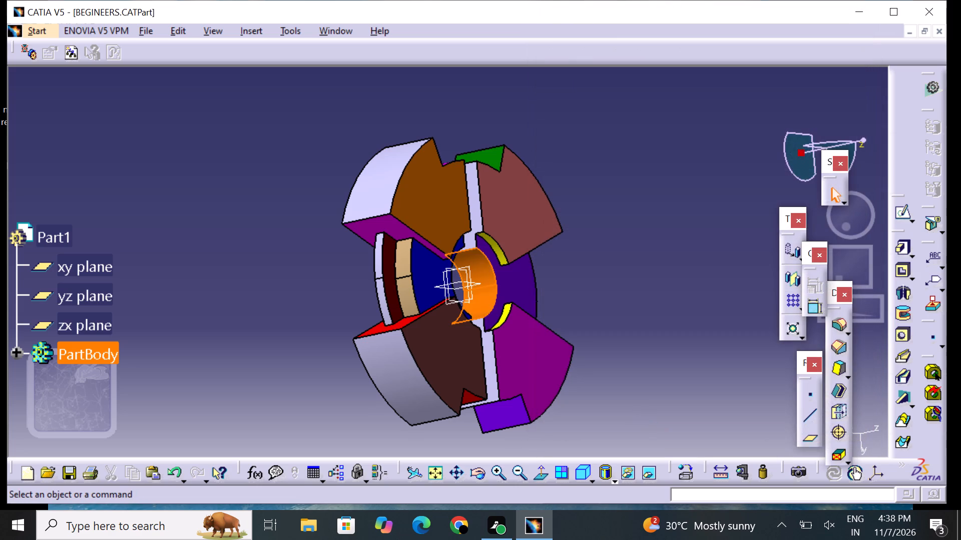
Set the fill colour of the magenta sector's Pocket.1 strip-cut wall, facing the brown sector across the slot, to tan.
middle_click_drag(642, 326, 472, 285)
right_click_drag(642, 326, 472, 270)
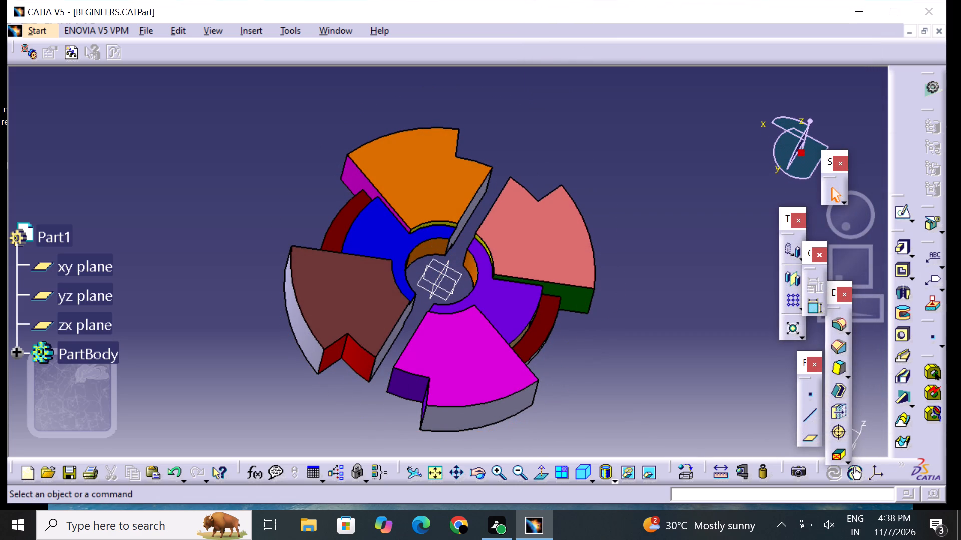
middle_click_drag(352, 417, 477, 381)
right_click_drag(352, 417, 478, 381)
middle_click_drag(280, 270, 334, 250)
right_click_drag(280, 269, 335, 250)
scroll(338, 250, "up", 1)
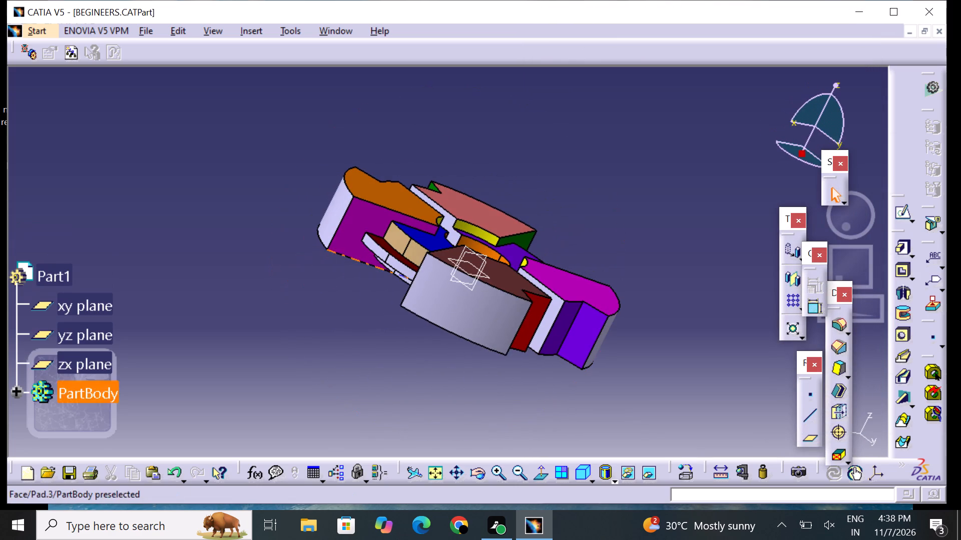
left_click(549, 317)
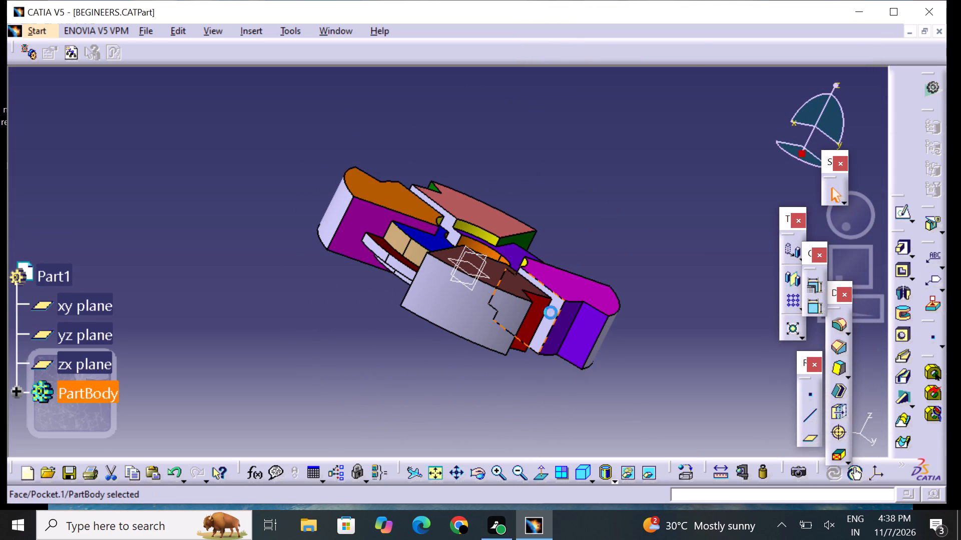
right_click(551, 312)
left_click(575, 76)
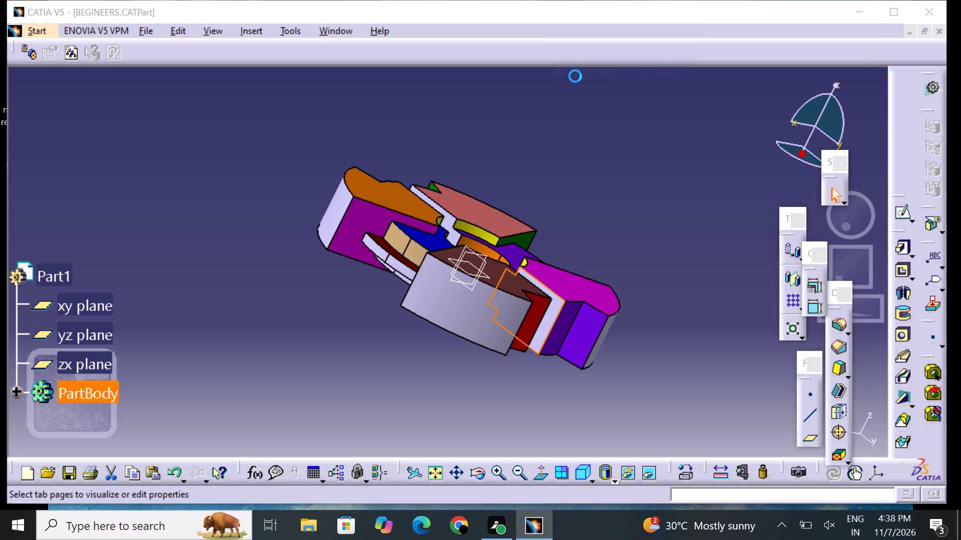
left_click(593, 107)
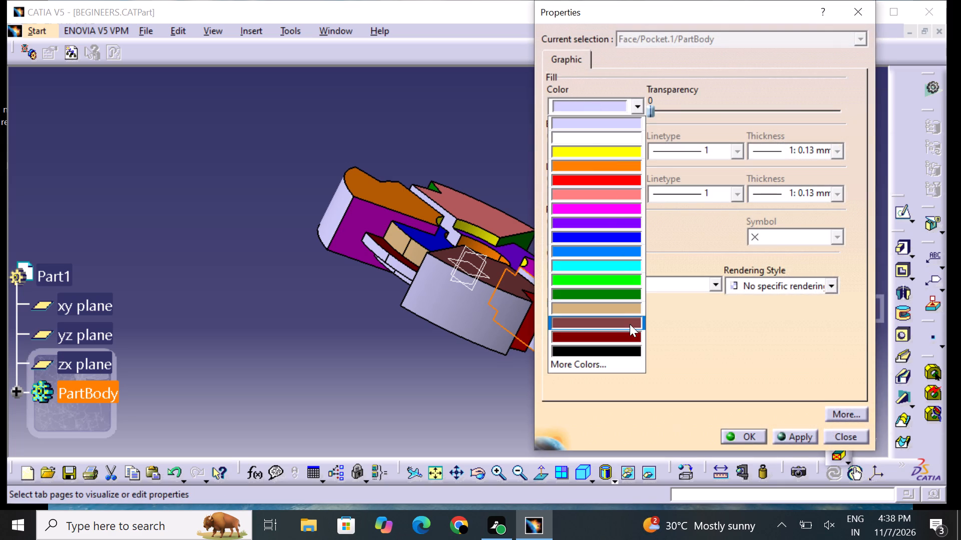
left_click(621, 313)
left_click(741, 439)
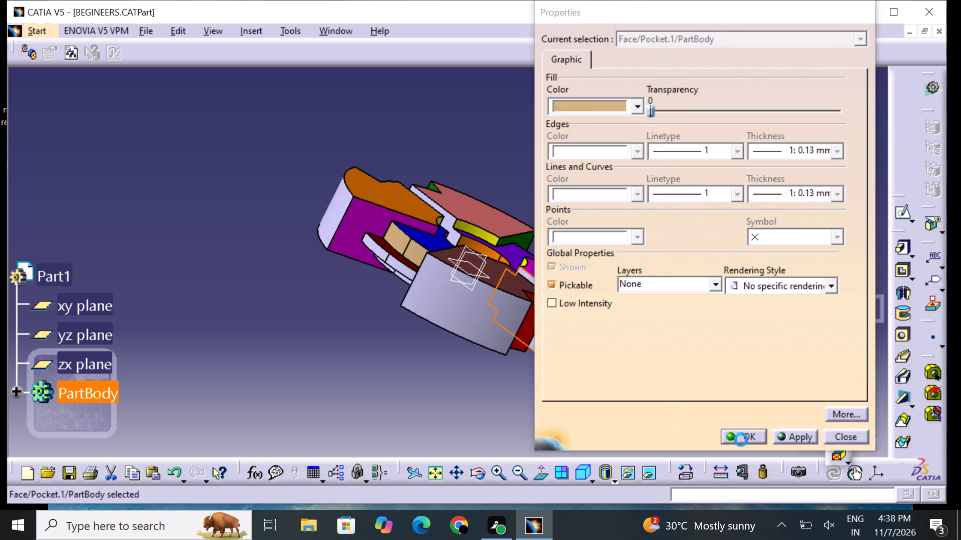
Set the fill colour of the brown sector's Pocket.1 strip-cut wall, facing the magenta sector across the slot, to tan.
left_click_drag(612, 422, 614, 415)
middle_click_drag(660, 246, 398, 258)
right_click_drag(660, 246, 388, 264)
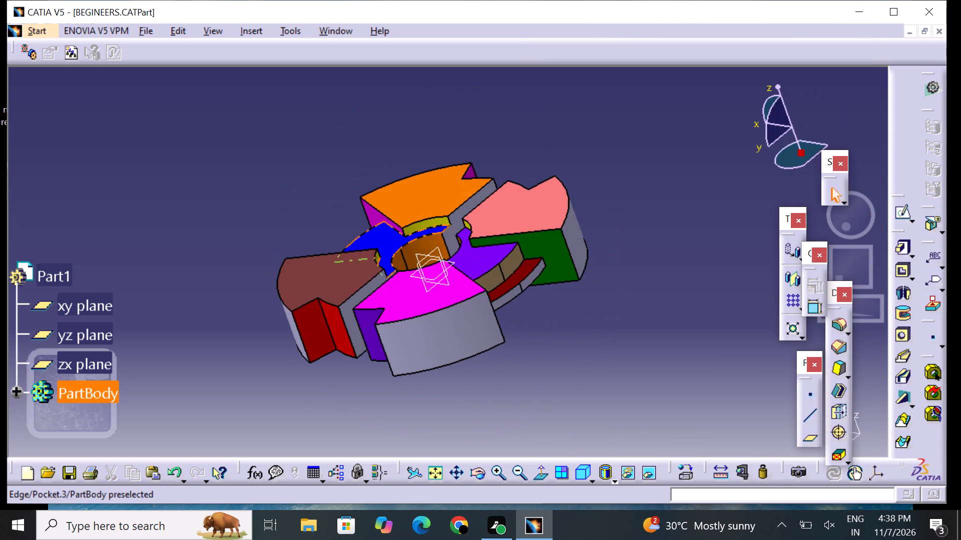
left_click(371, 285)
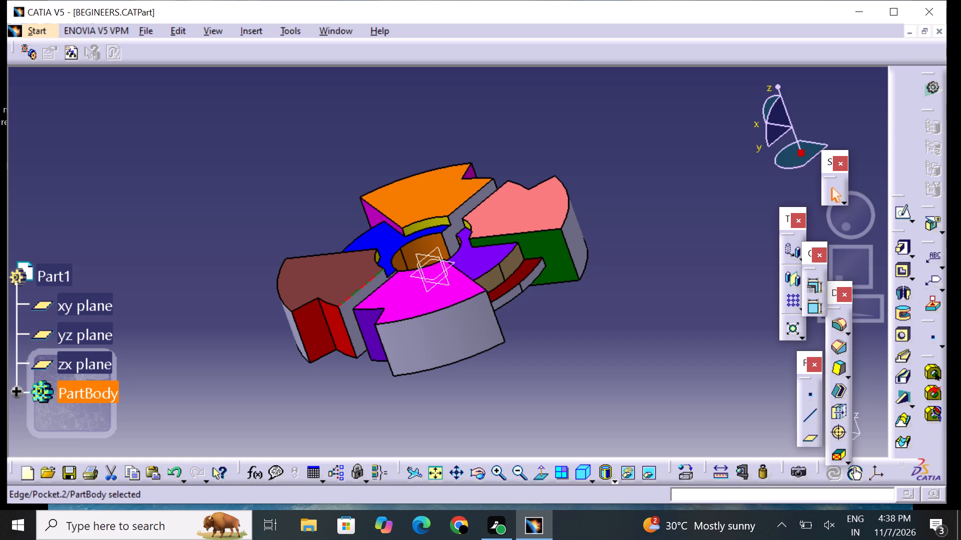
left_click(370, 287)
right_click(368, 289)
left_click(391, 272)
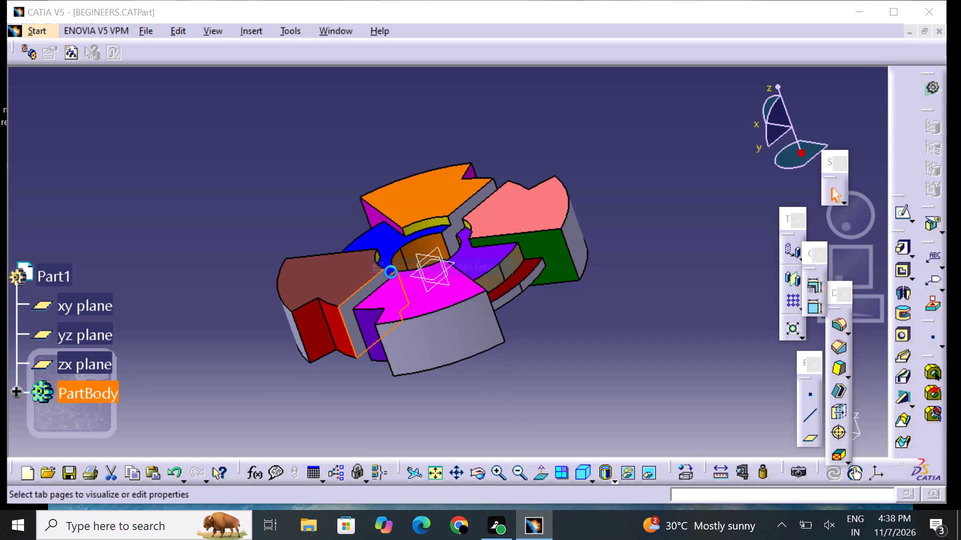
left_click(608, 97)
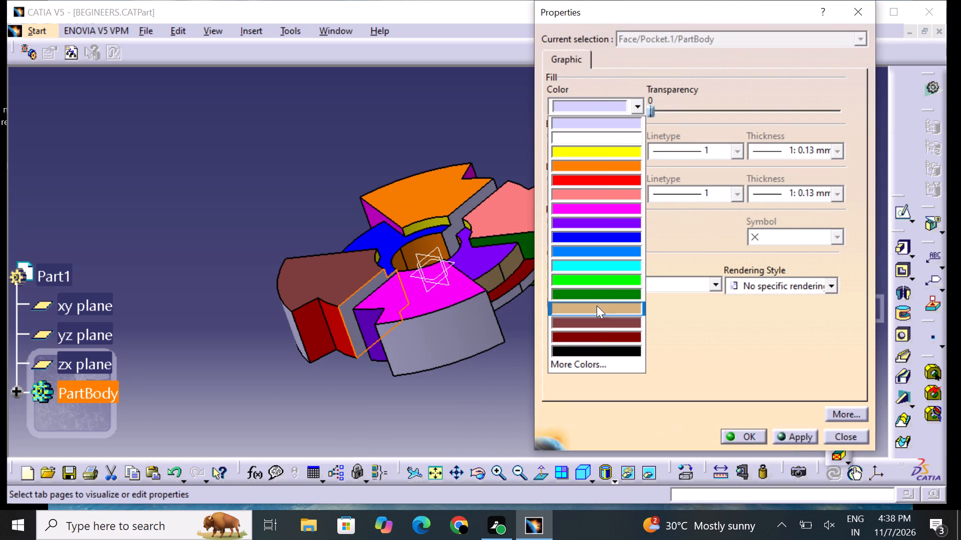
left_click(597, 306)
left_click(750, 432)
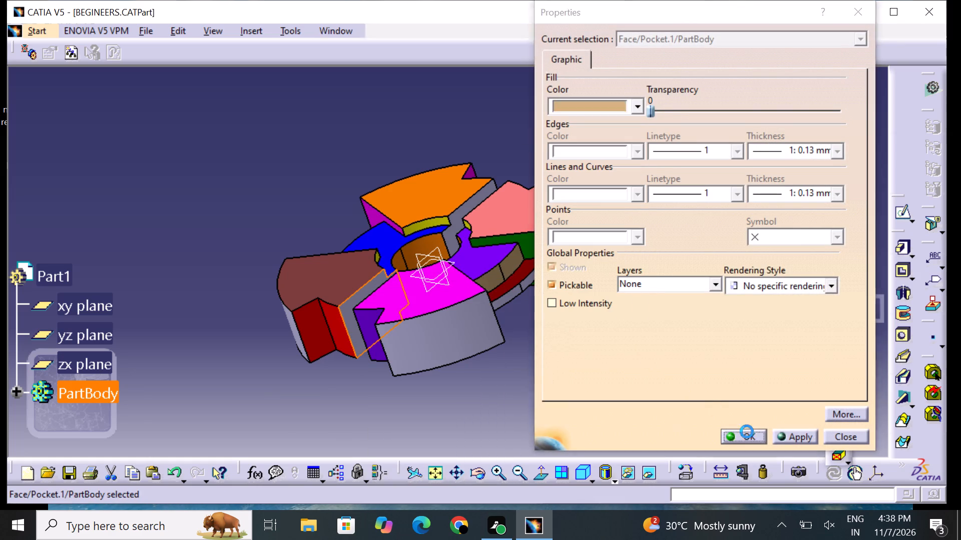
left_click(643, 417)
Set the fill colour of the pink sector's Pocket.1 strip-cut wall, facing the orange sector across the slot, to tan.
middle_click_drag(654, 316, 544, 454)
right_click_drag(620, 390, 544, 455)
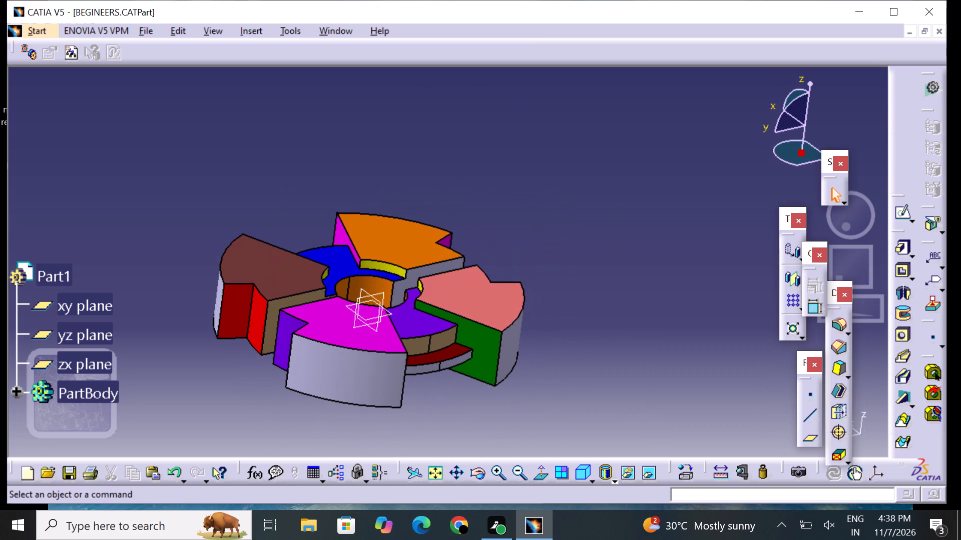
middle_click_drag(527, 245, 355, 290)
right_click_drag(527, 245, 364, 301)
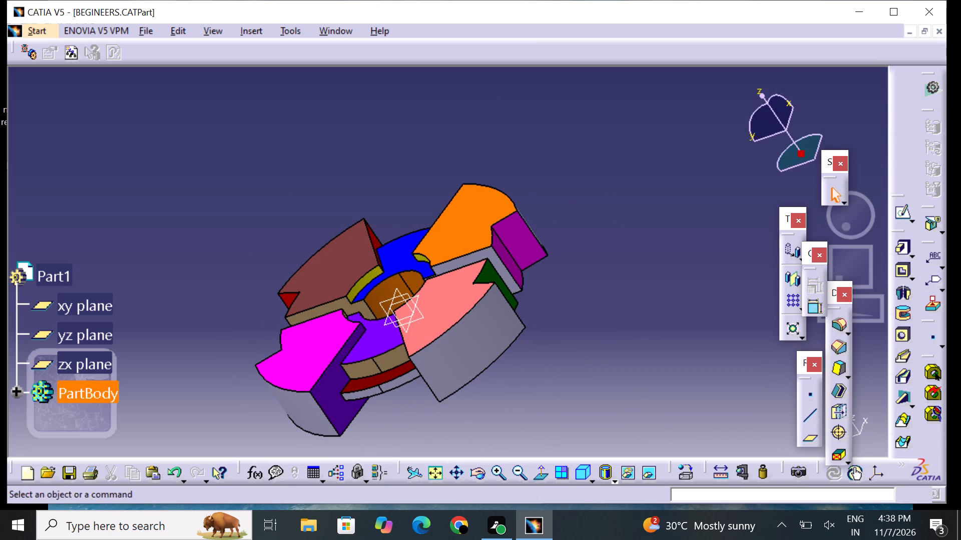
middle_click_drag(268, 179, 407, 228)
right_click_drag(268, 179, 407, 228)
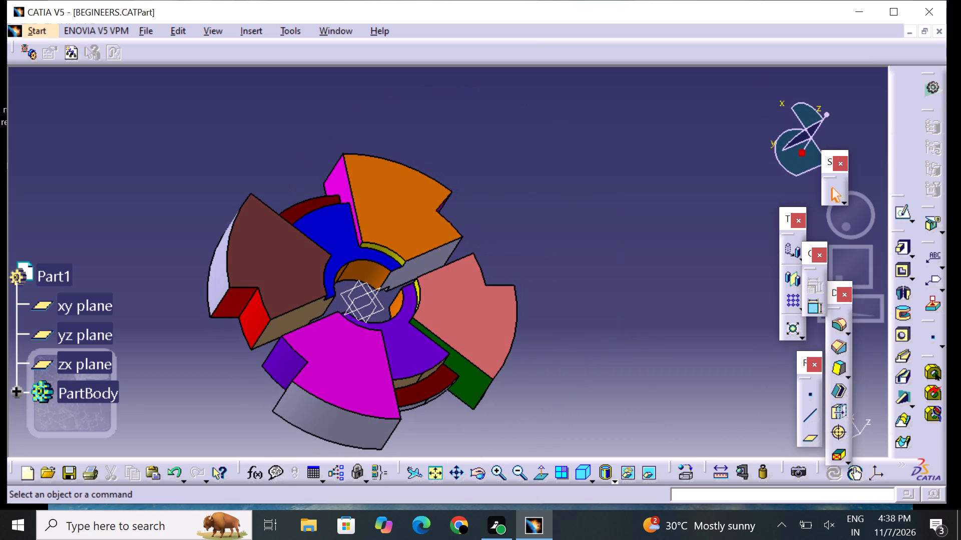
middle_click_drag(563, 272, 275, 391)
right_click_drag(563, 271, 276, 391)
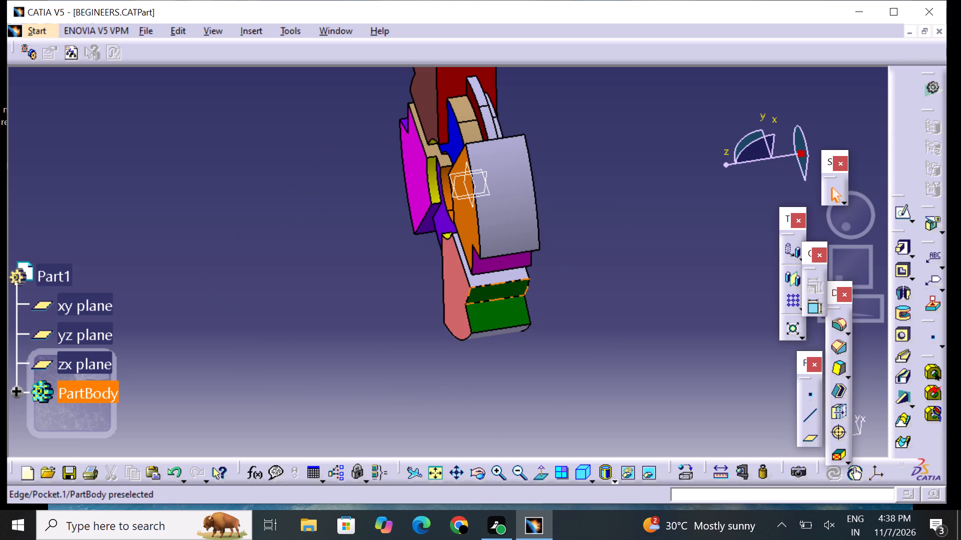
left_click(500, 275)
right_click(500, 274)
left_click(535, 264)
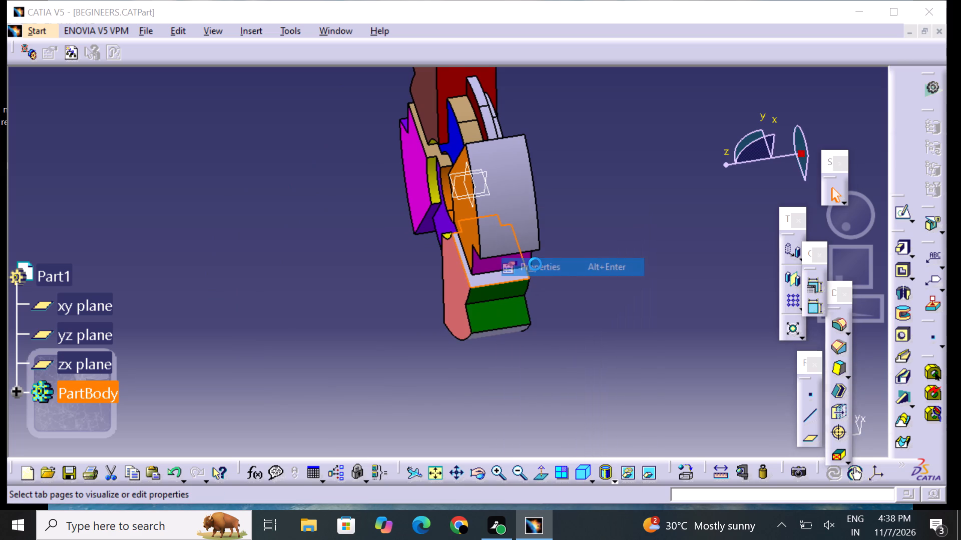
left_click(589, 113)
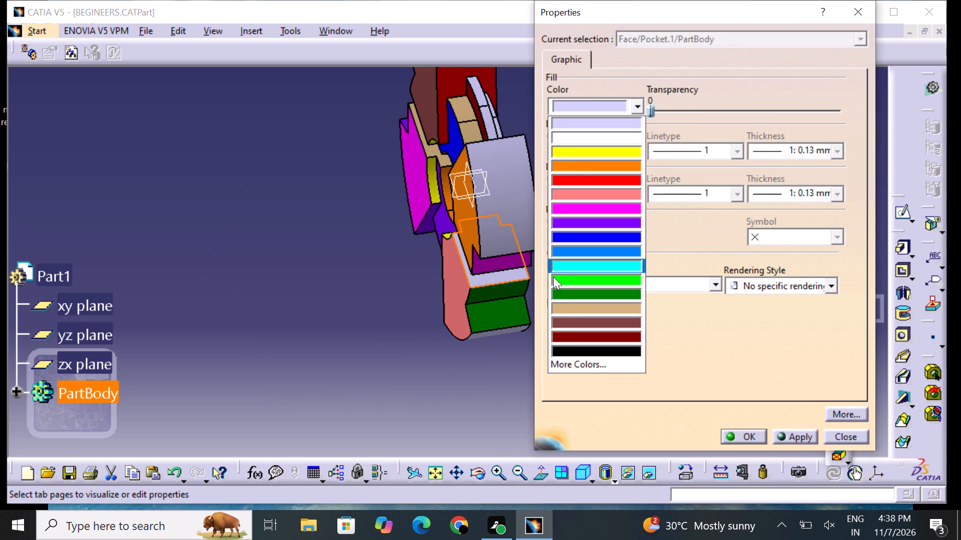
left_click(561, 303)
left_click(756, 432)
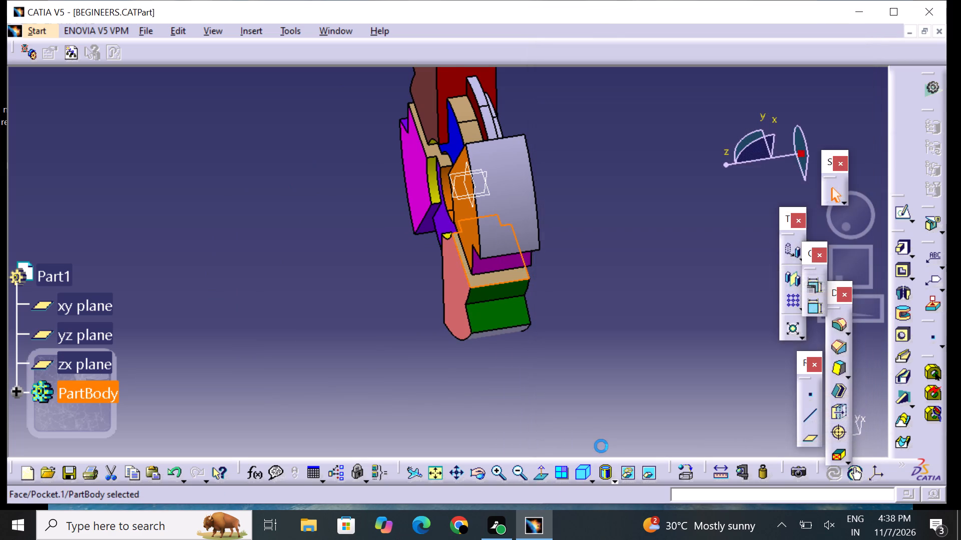
left_click_drag(601, 446, 589, 440)
Set the fill colour of the orange sector's Pocket.1 strip-cut wall, facing the pink sector across the slot, to tan.
middle_click_drag(347, 339, 365, 300)
right_click_drag(347, 339, 457, 195)
middle_click_drag(319, 311, 490, 143)
right_click_drag(319, 311, 491, 143)
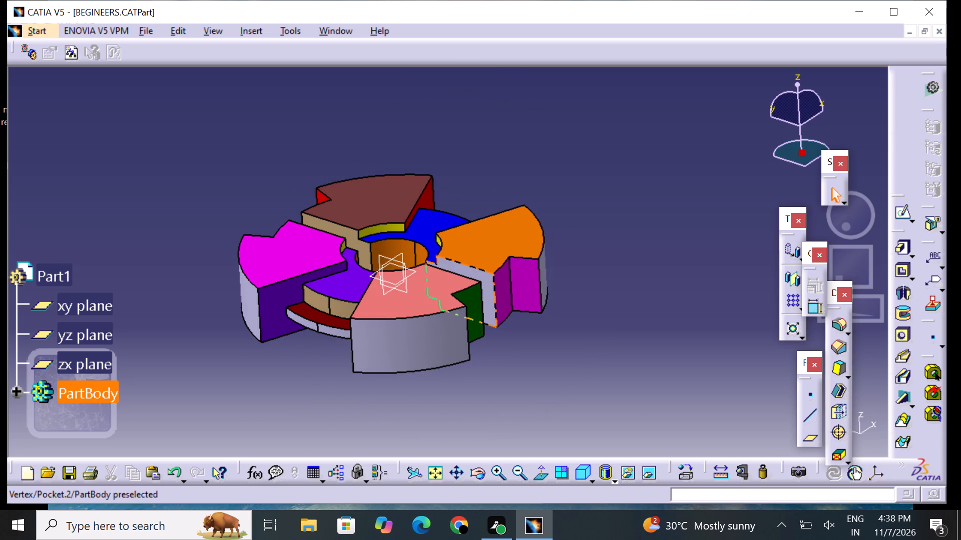
left_click(489, 275)
right_click(489, 275)
left_click(511, 267)
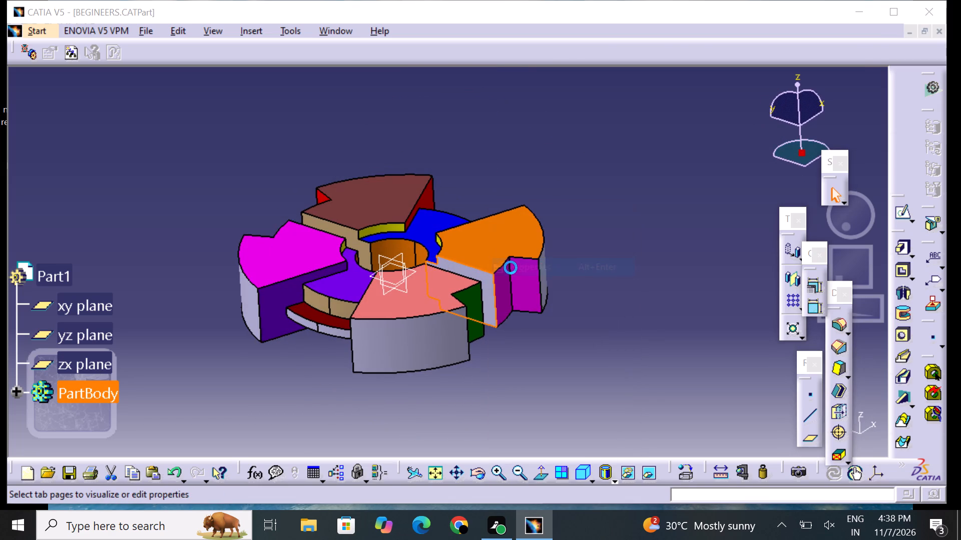
left_click_drag(584, 98, 584, 111)
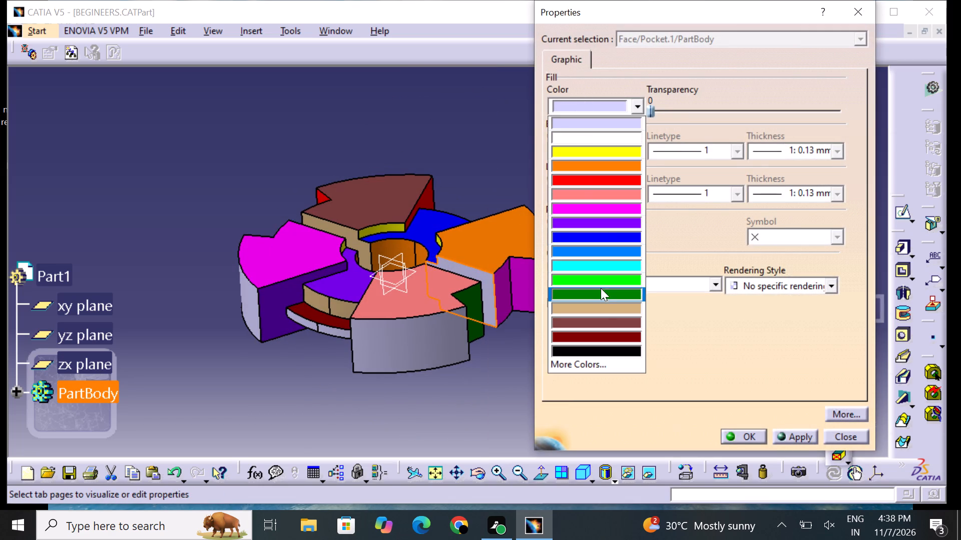
left_click(605, 308)
left_click(741, 430)
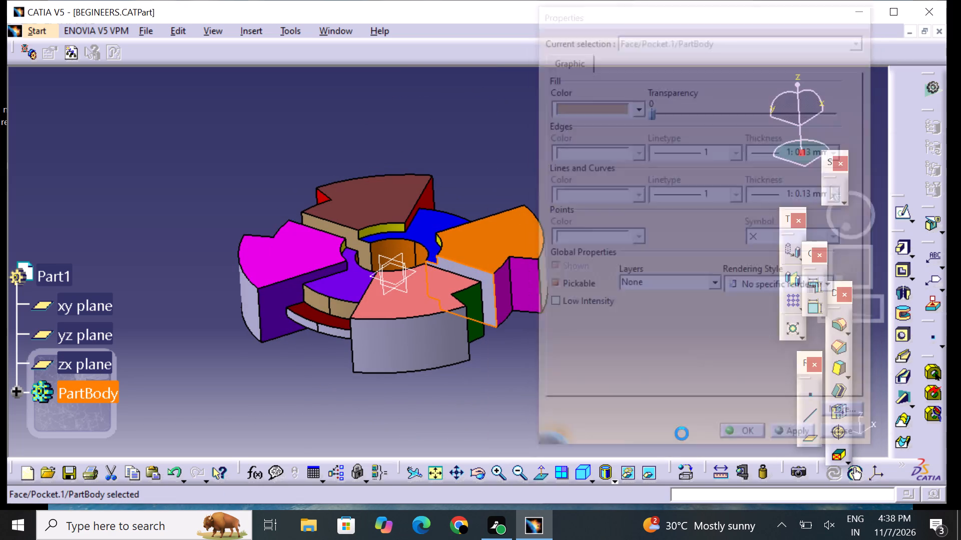
left_click(589, 433)
Set the fill colour of the Pad.1 outer rim face between the magenta and pink sectors to black.
middle_click_drag(226, 353, 359, 367)
right_click_drag(226, 353, 359, 367)
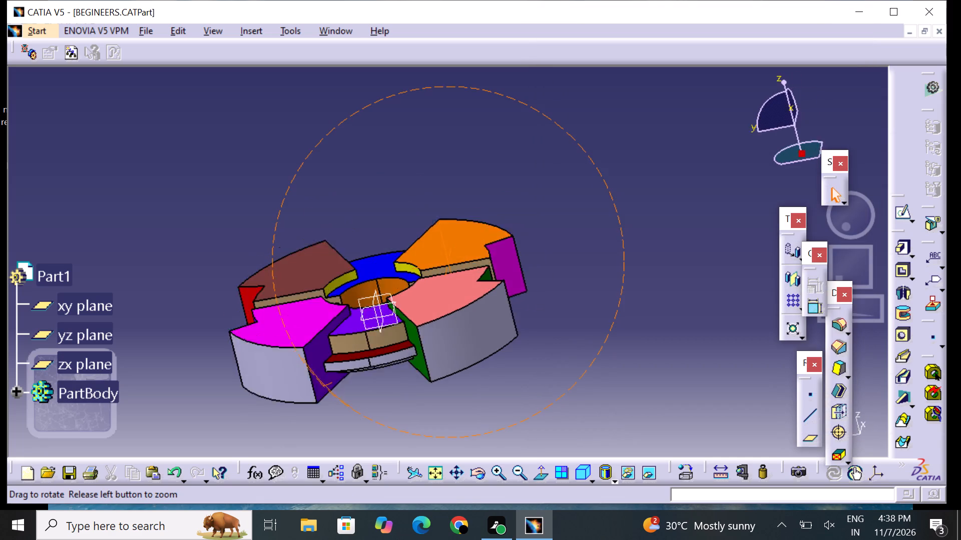
right_click_drag(359, 367, 387, 368)
middle_click_drag(359, 367, 388, 369)
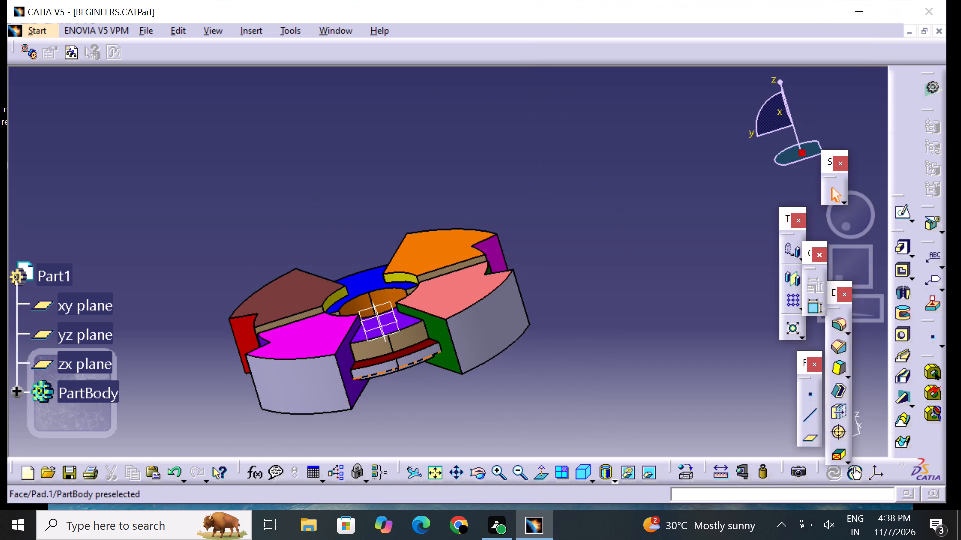
left_click(382, 371)
left_click(383, 368)
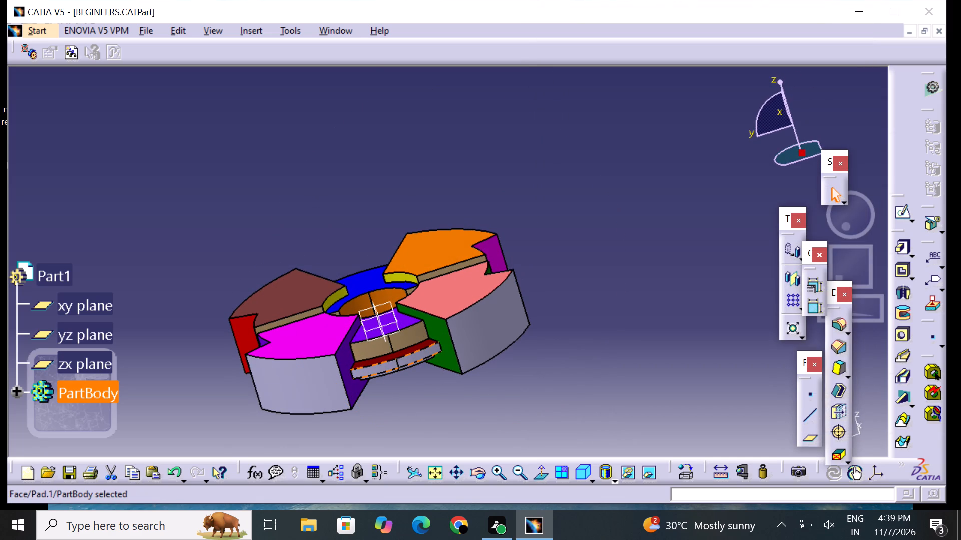
right_click(383, 368)
left_click(428, 121)
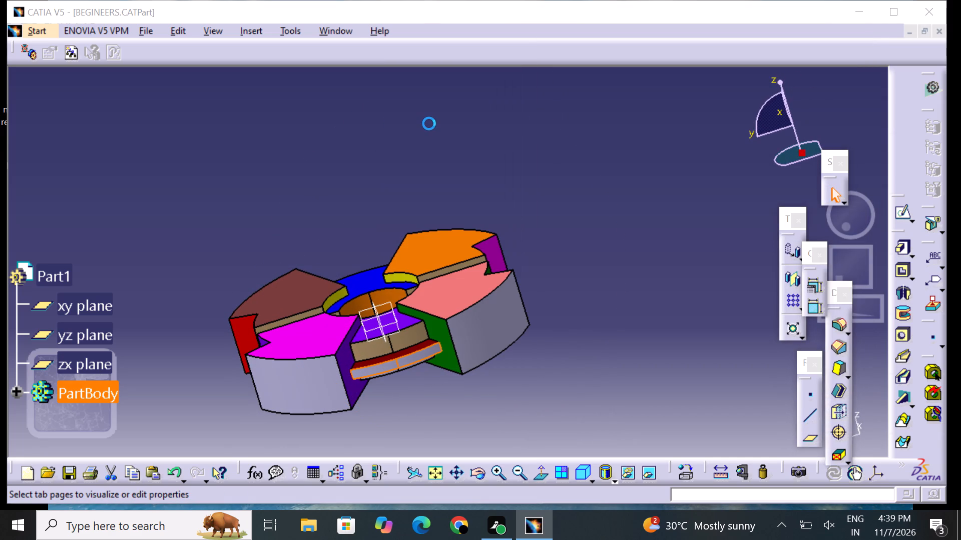
left_click(565, 104)
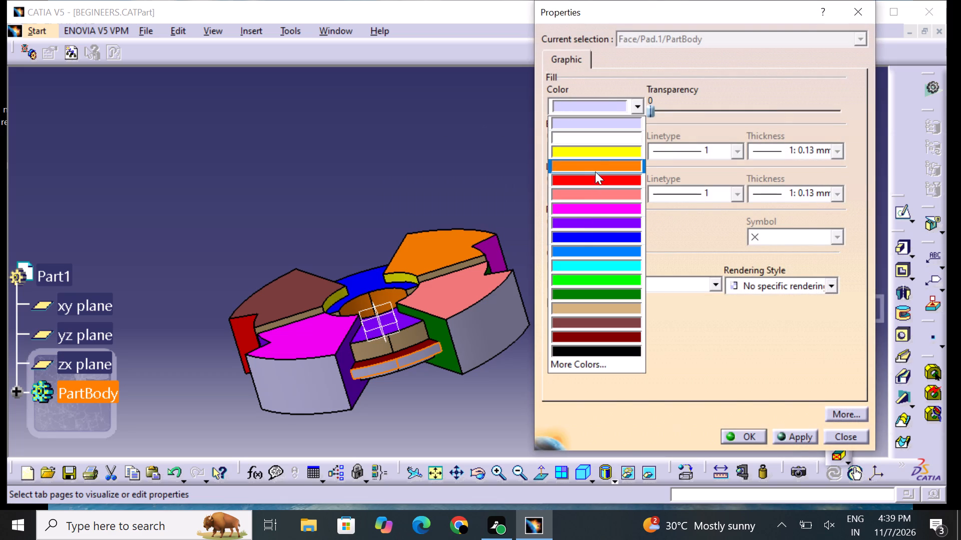
left_click(618, 345)
left_click(740, 430)
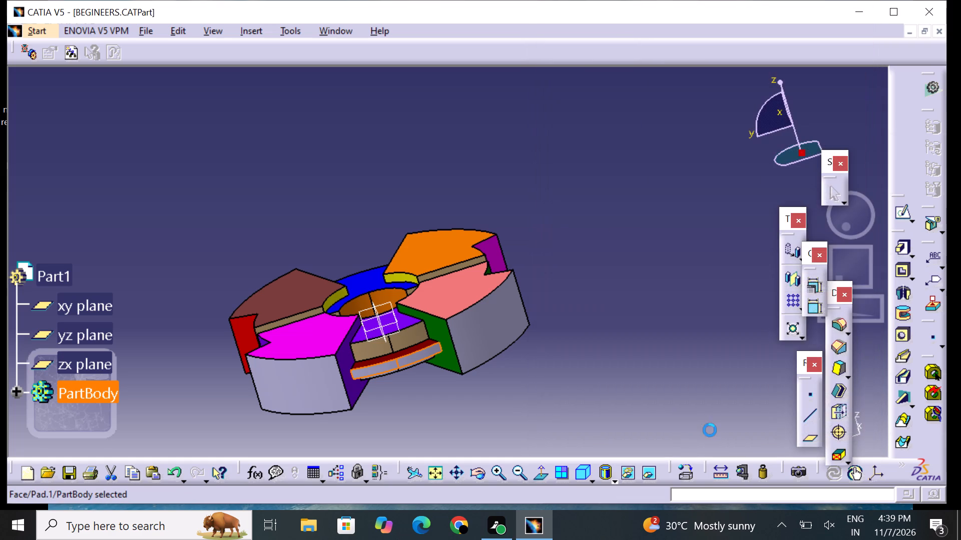
left_click(596, 393)
Set the fill colour of the Pad.1 outer rim face between the orange and brown sectors to black.
middle_click_drag(603, 316, 443, 380)
right_click_drag(603, 316, 443, 380)
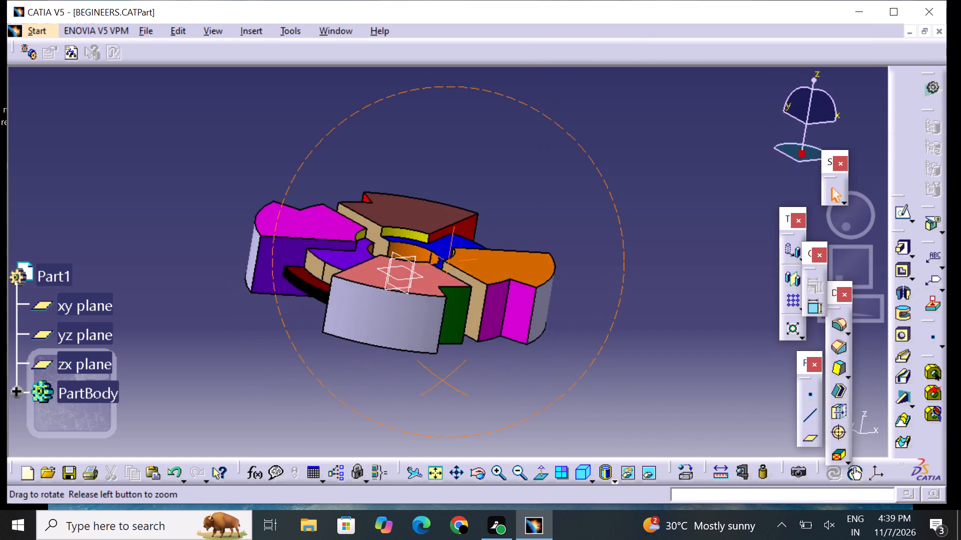
middle_click_drag(443, 380, 360, 382)
right_click_drag(443, 380, 360, 382)
middle_click_drag(612, 300, 336, 302)
right_click_drag(612, 300, 336, 302)
left_click(526, 339)
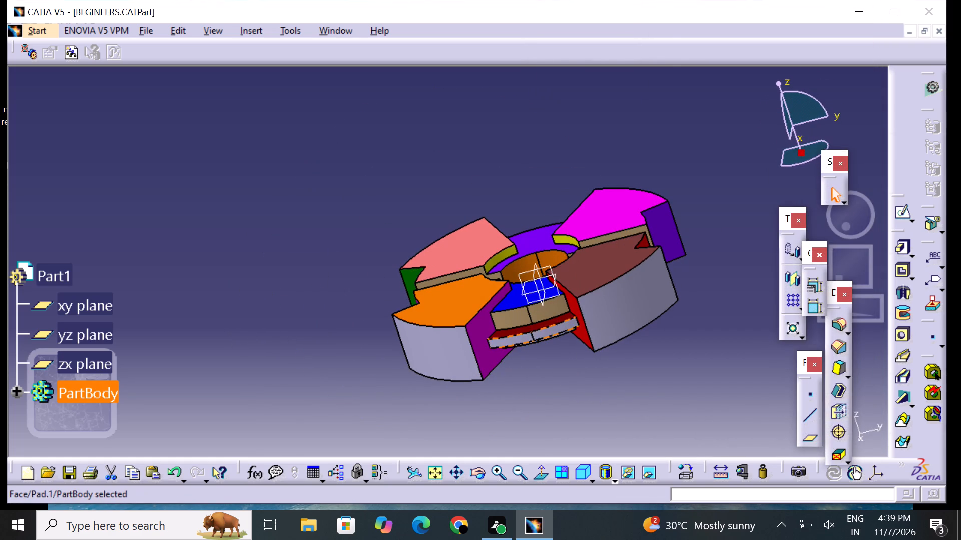
right_click(526, 339)
left_click(563, 100)
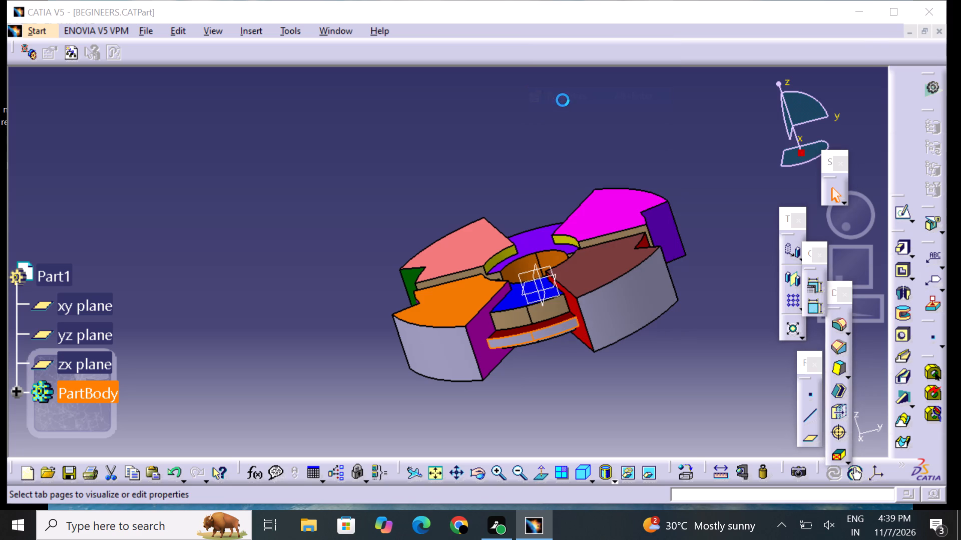
left_click(575, 111)
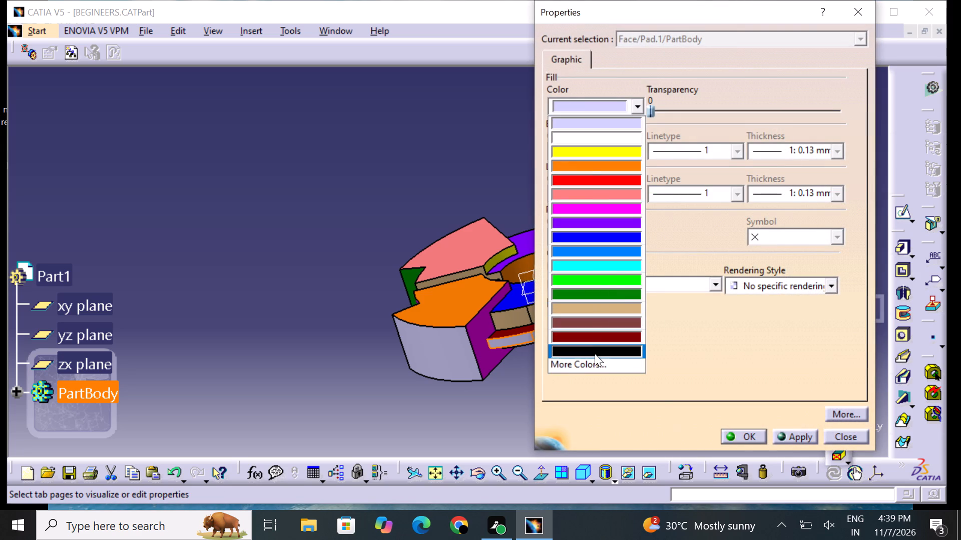
left_click(595, 353)
left_click(758, 438)
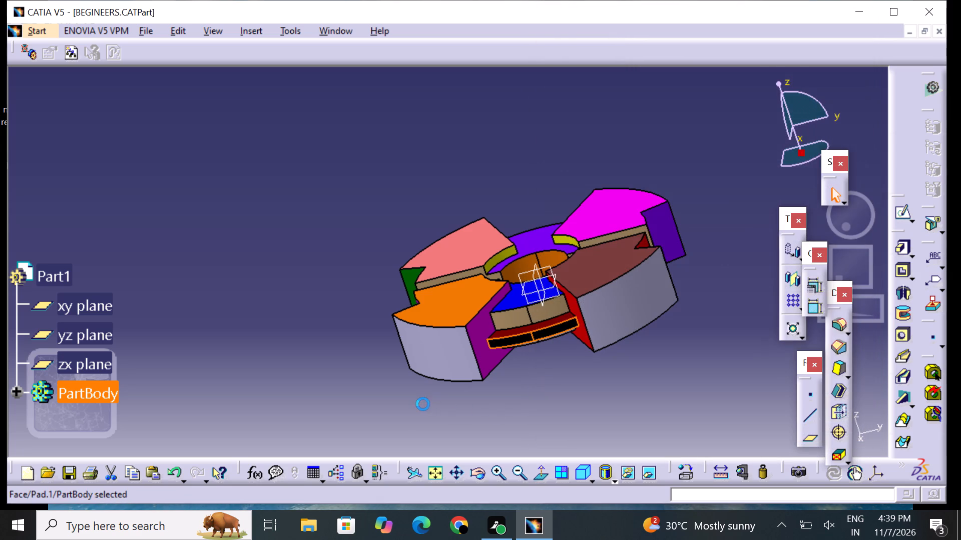
left_click(423, 404)
Set the fill colour of the pink sector's outer curved Pad.3 face to cyan.
middle_click_drag(312, 309, 624, 290)
right_click_drag(313, 309, 635, 278)
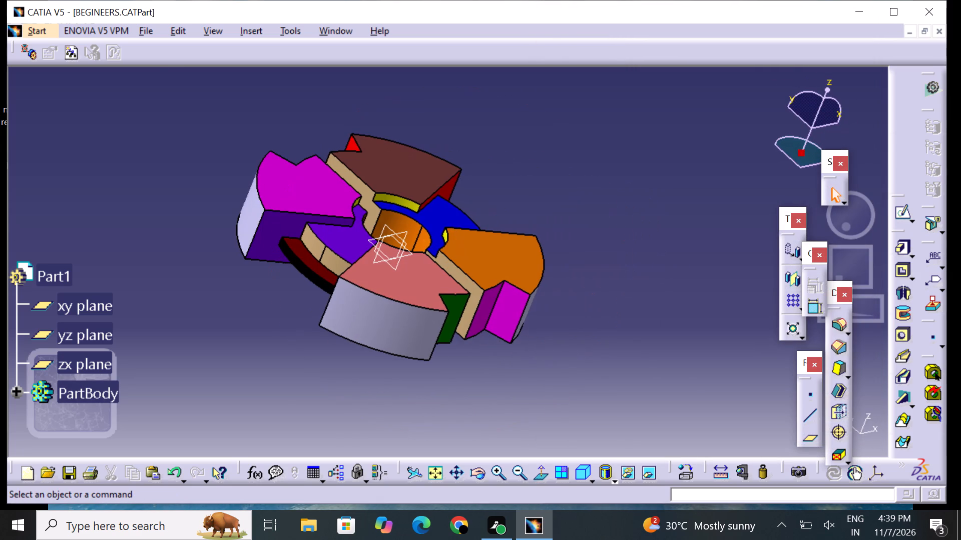
middle_click_drag(171, 68, 194, 275)
right_click_drag(171, 68, 194, 275)
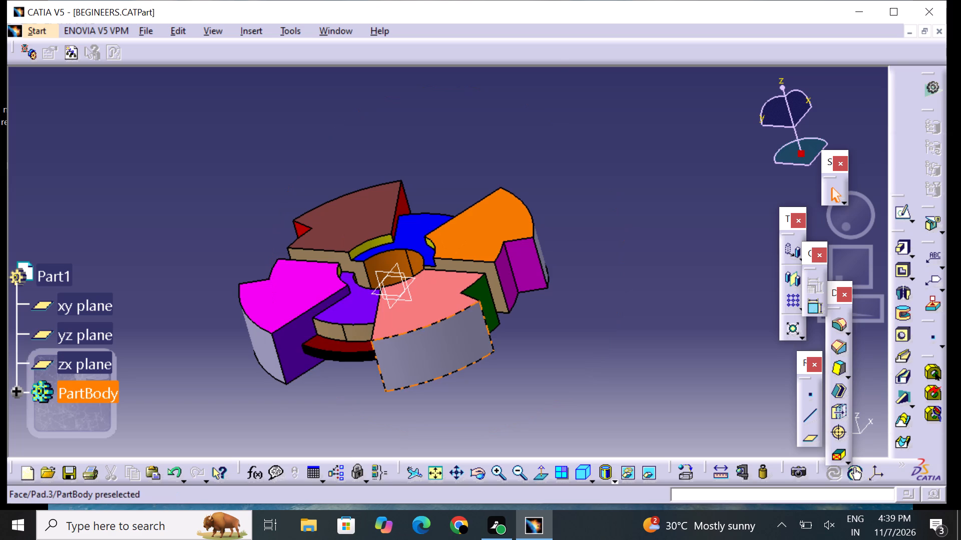
left_click(412, 351)
right_click_drag(412, 349, 405, 346)
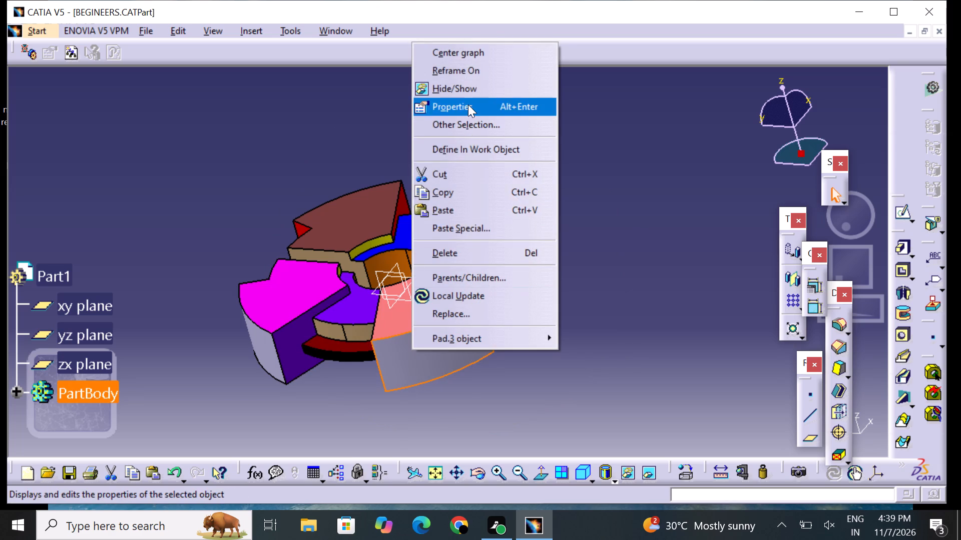
left_click(467, 104)
left_click(584, 108)
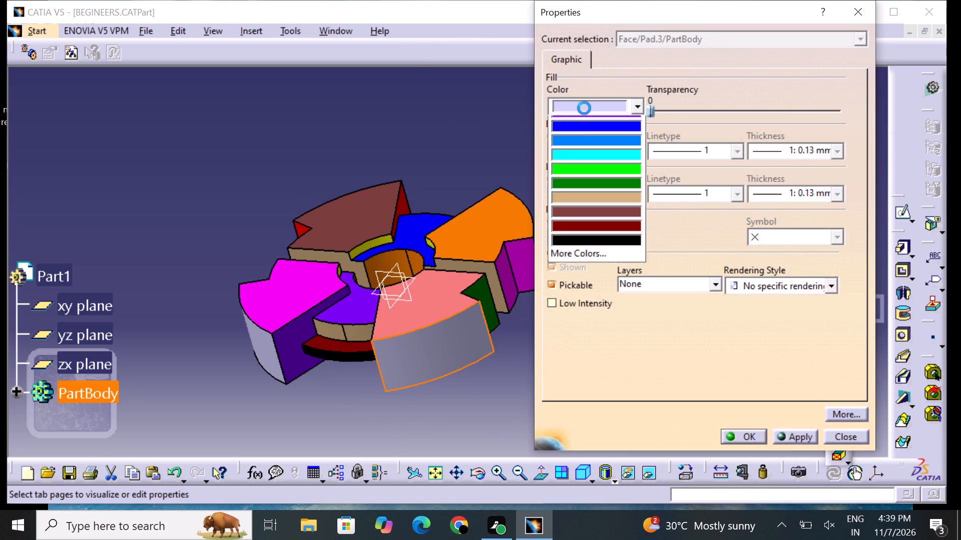
left_click(606, 264)
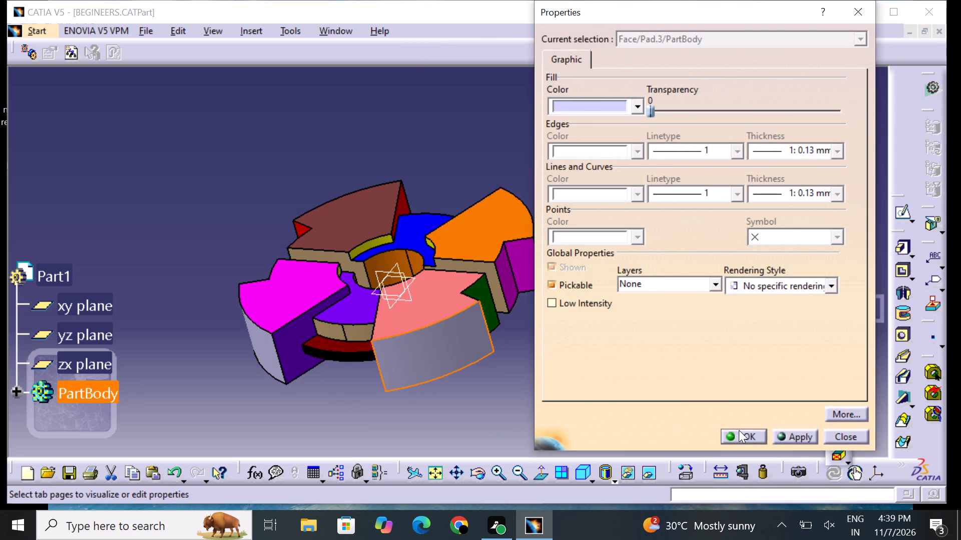
left_click(739, 430)
left_click(751, 445)
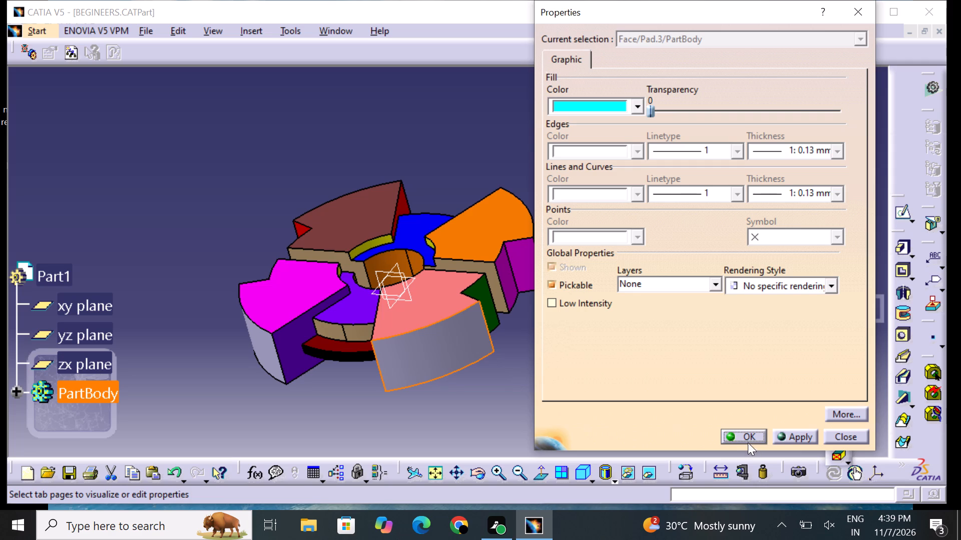
left_click(748, 437)
left_click(563, 402)
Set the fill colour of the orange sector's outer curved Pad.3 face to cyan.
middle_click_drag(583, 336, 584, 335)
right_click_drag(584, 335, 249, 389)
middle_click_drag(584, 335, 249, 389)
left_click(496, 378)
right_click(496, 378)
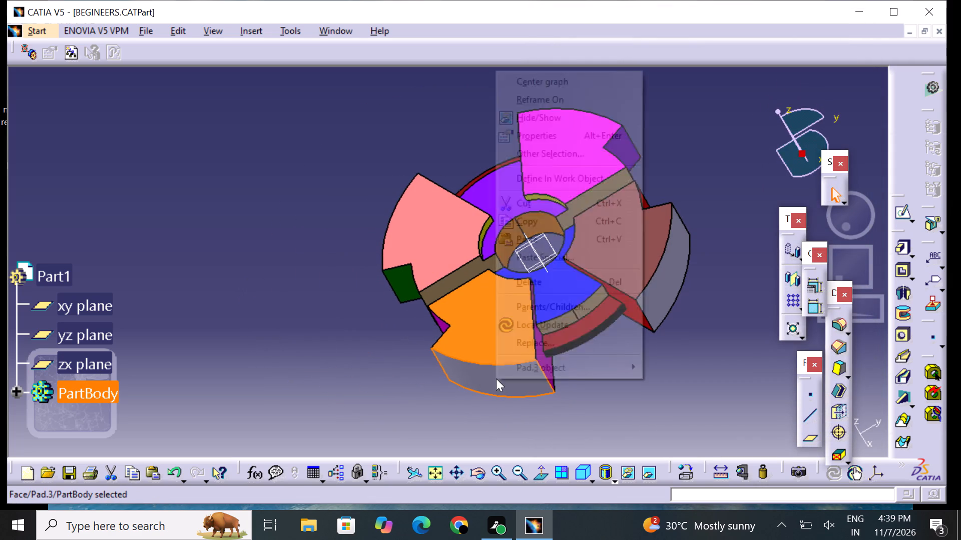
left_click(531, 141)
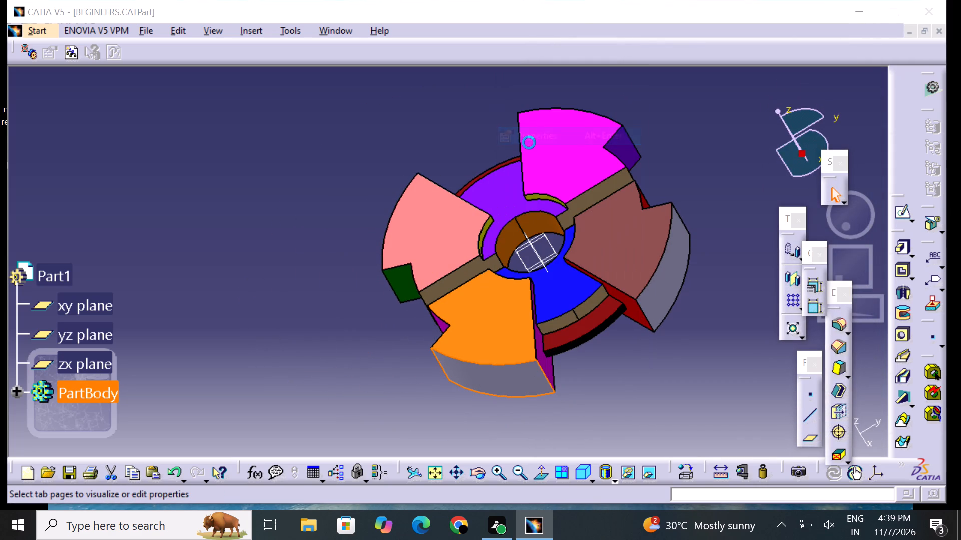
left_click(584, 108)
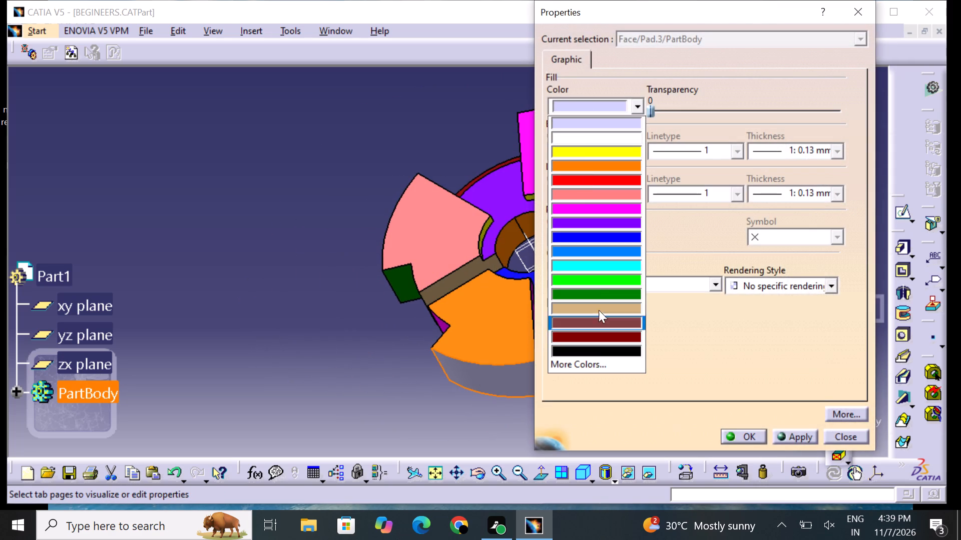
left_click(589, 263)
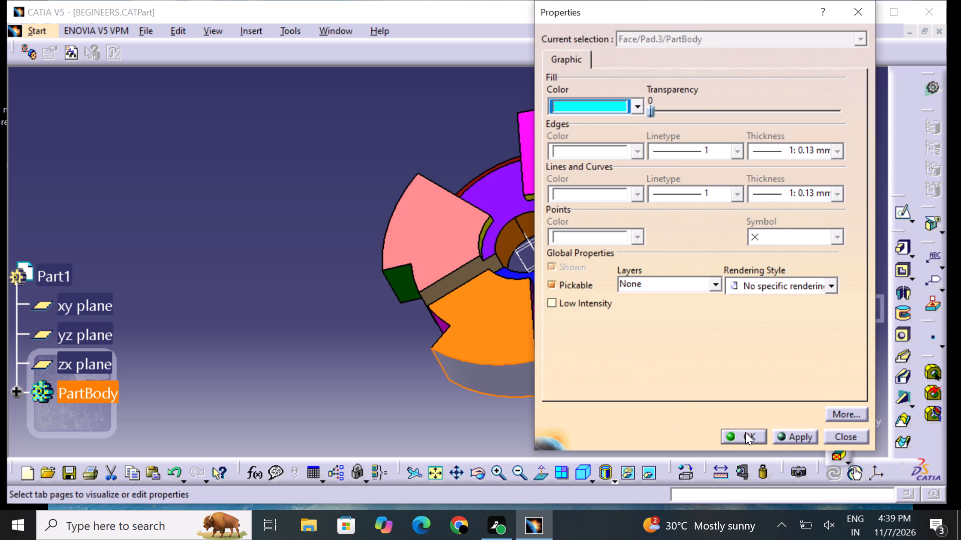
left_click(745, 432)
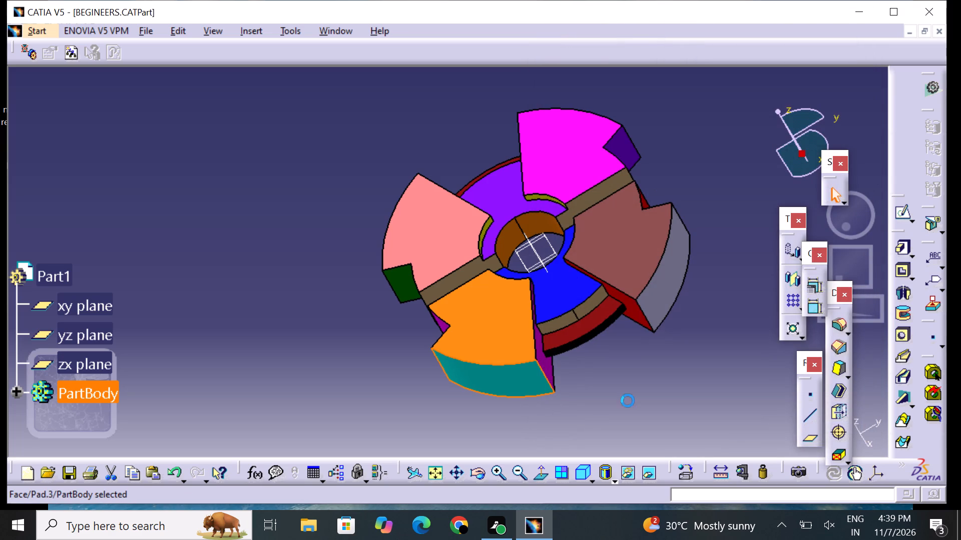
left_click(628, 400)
Set the fill colour of the brown sector's outer curved Pad.3 face to cyan.
middle_click_drag(713, 368, 458, 467)
right_click_drag(712, 373, 458, 467)
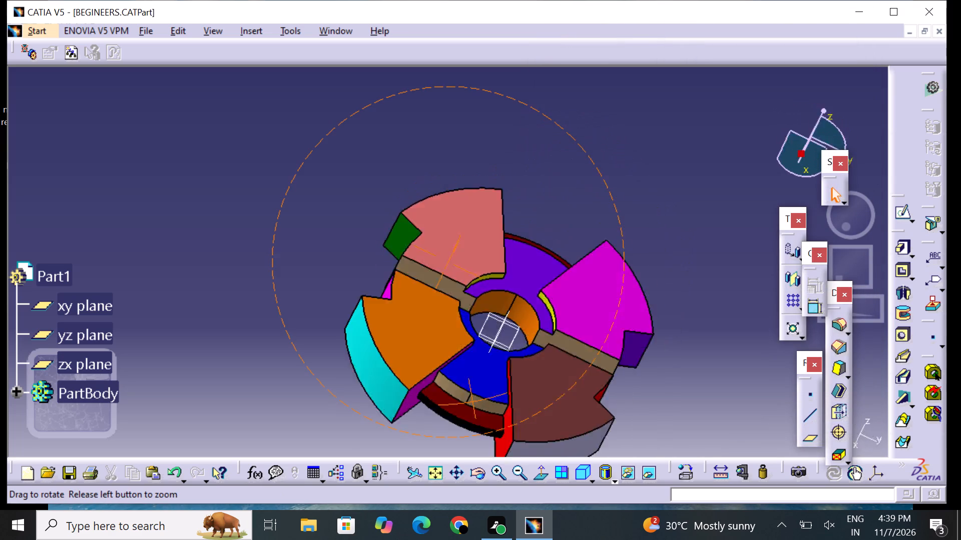
middle_click_drag(458, 467, 424, 475)
right_click_drag(458, 467, 424, 475)
middle_click_drag(473, 383, 450, 198)
left_click(476, 295)
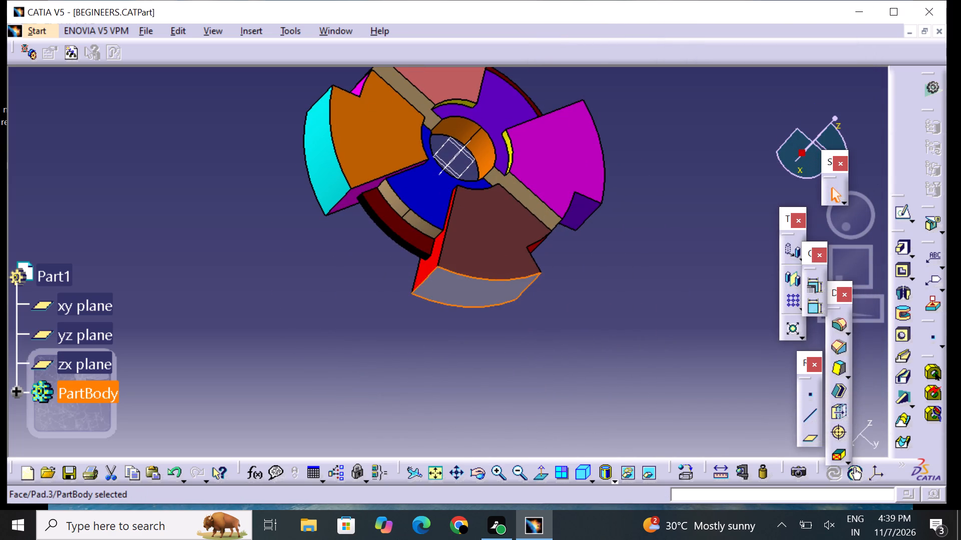
right_click(476, 295)
left_click(515, 268)
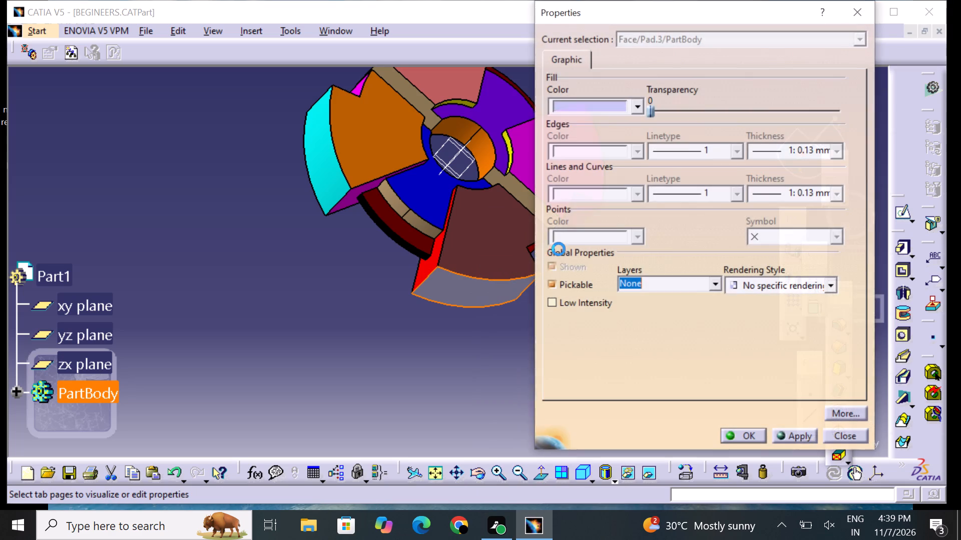
left_click(584, 106)
left_click(602, 266)
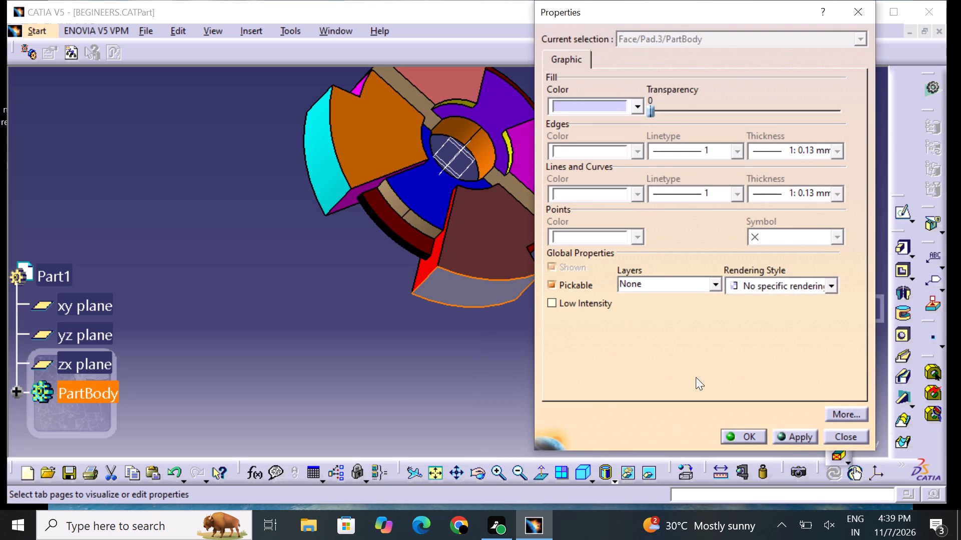
left_click(759, 439)
left_click(469, 350)
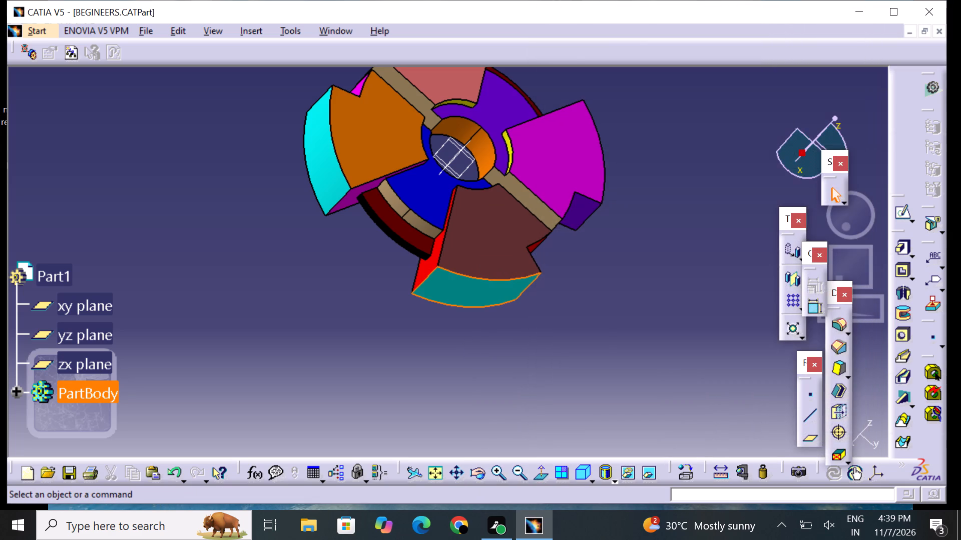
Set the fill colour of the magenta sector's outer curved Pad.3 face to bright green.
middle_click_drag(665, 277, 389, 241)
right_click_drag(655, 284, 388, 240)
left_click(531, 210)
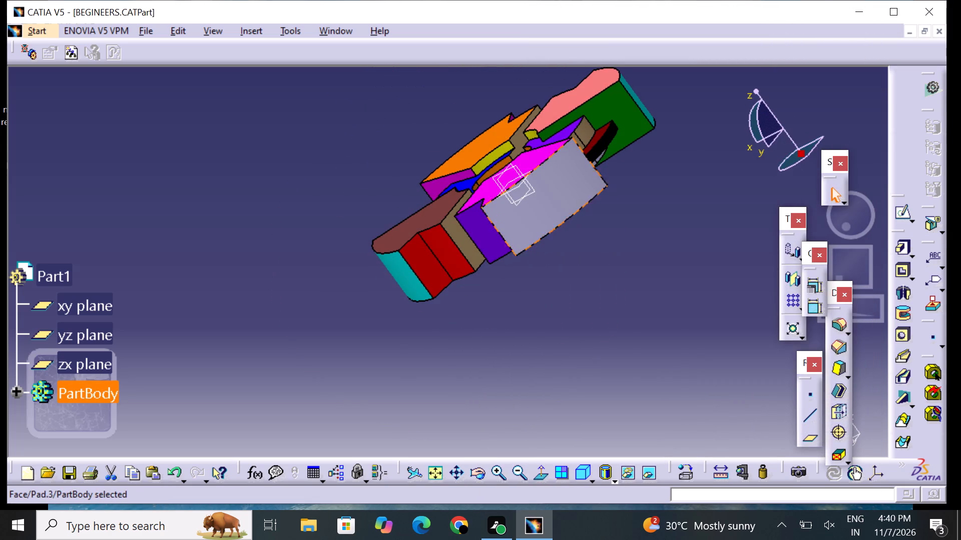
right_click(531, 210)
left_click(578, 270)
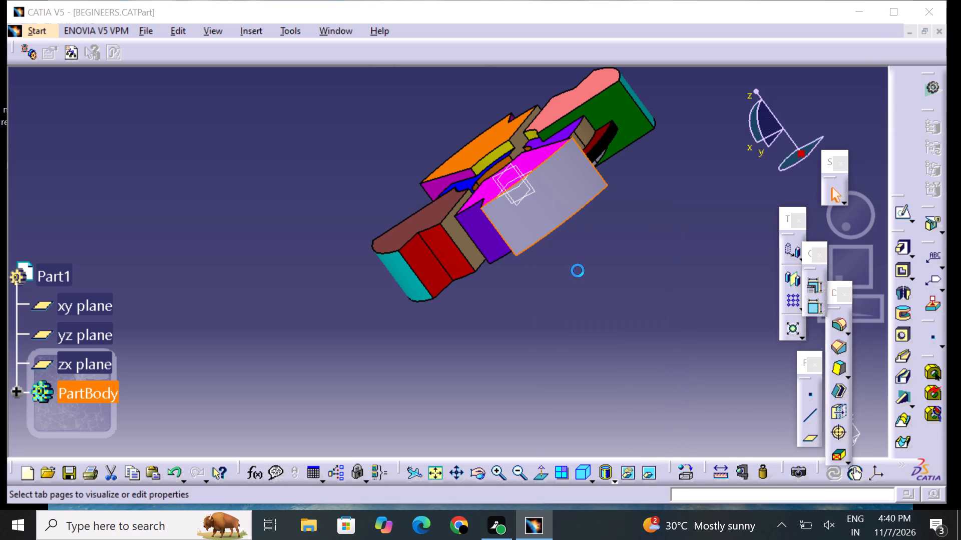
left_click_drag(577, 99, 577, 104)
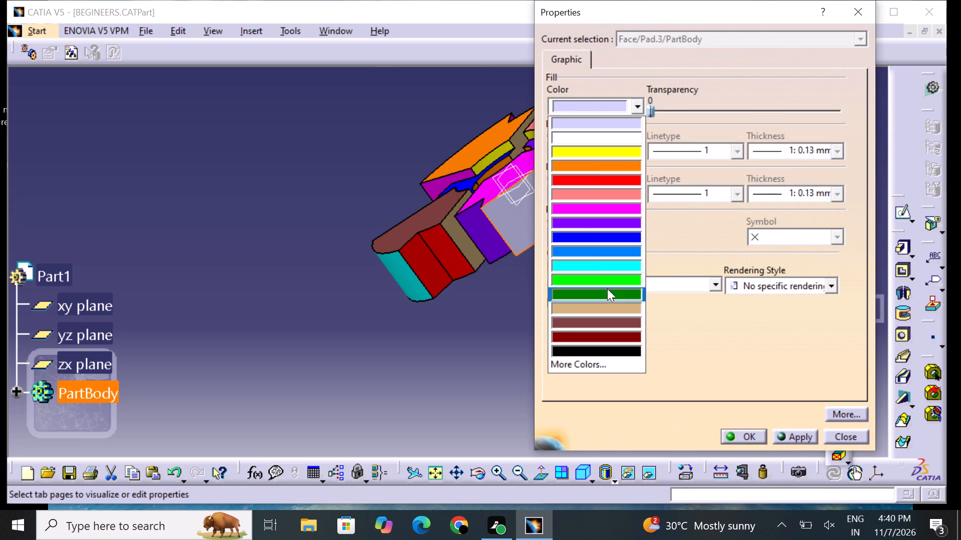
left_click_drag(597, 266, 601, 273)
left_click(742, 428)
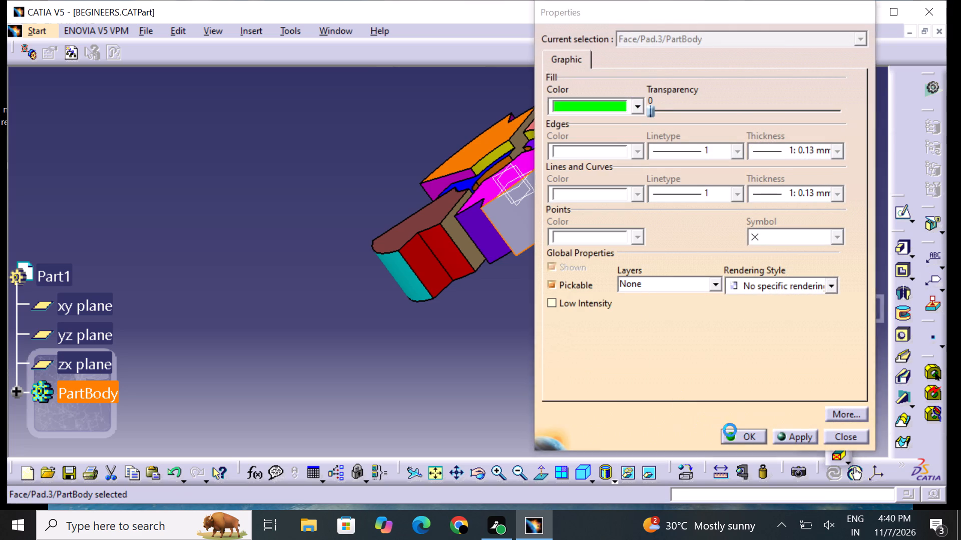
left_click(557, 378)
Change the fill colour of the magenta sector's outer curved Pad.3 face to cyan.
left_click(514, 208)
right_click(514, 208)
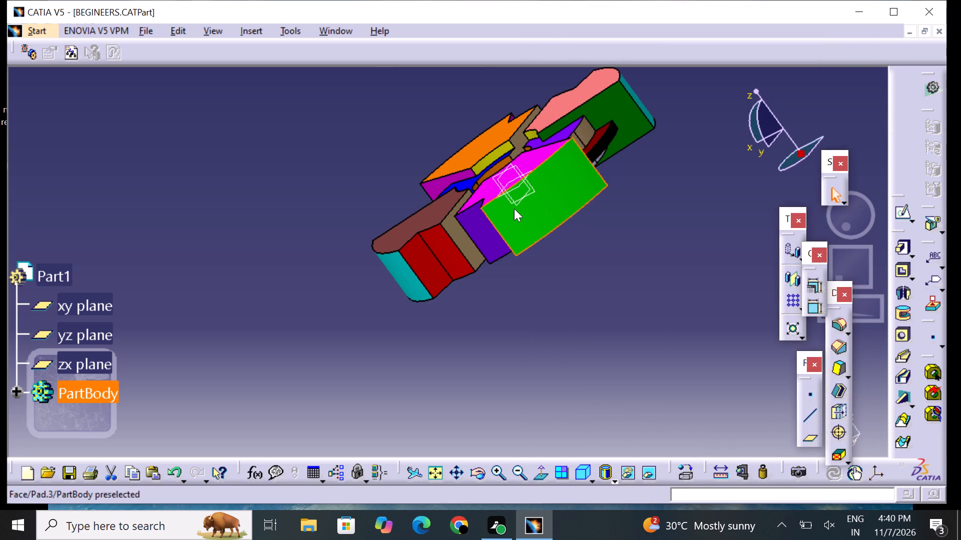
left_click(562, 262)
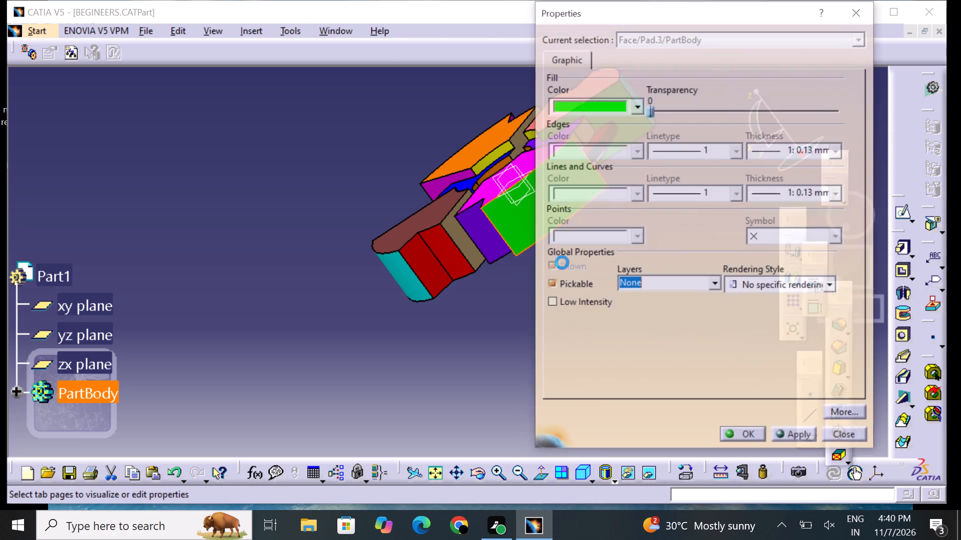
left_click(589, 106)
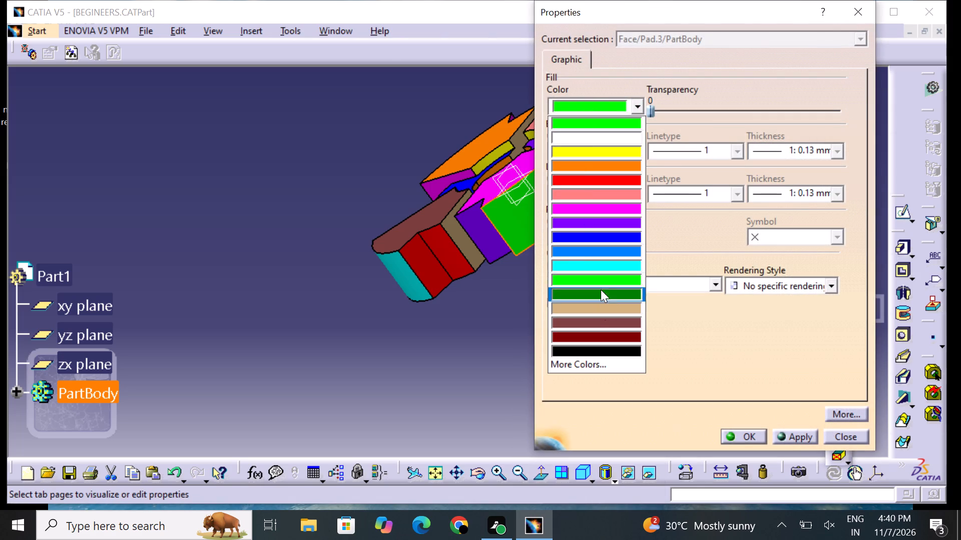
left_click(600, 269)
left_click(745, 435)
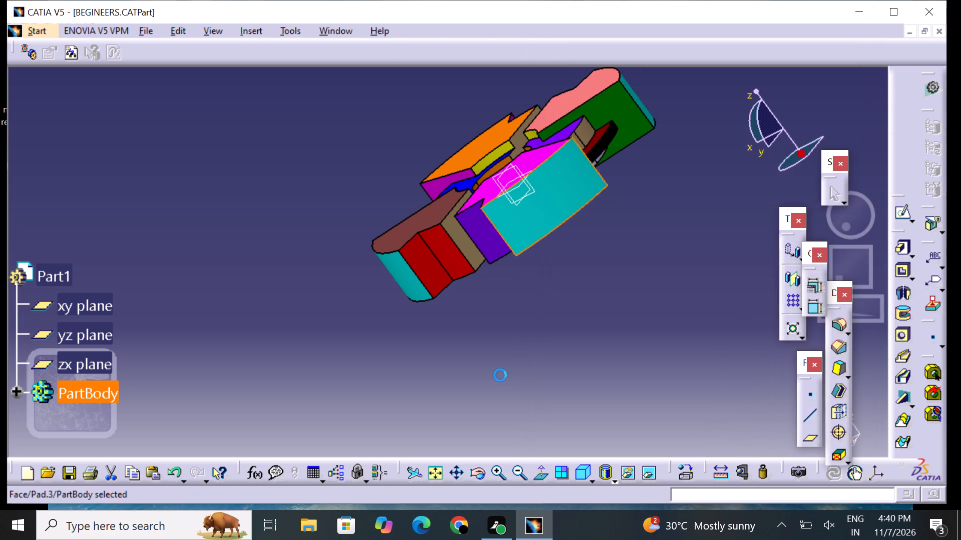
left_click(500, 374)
Change the fill colour of the orange sector's outer curved Pad.3 face to bright green.
middle_click_drag(640, 278, 234, 442)
right_click_drag(640, 291, 110, 327)
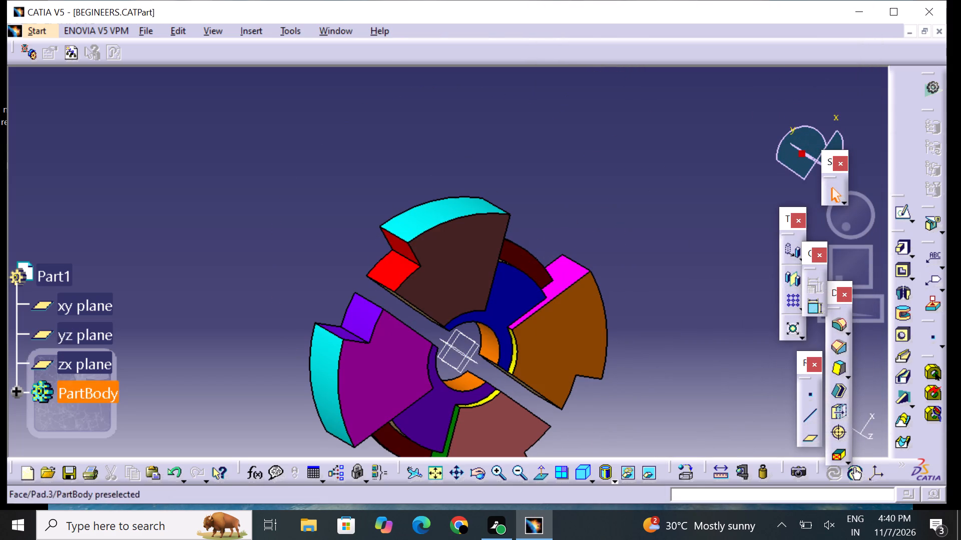
middle_click_drag(637, 391, 546, 222)
right_click_drag(638, 390, 514, 166)
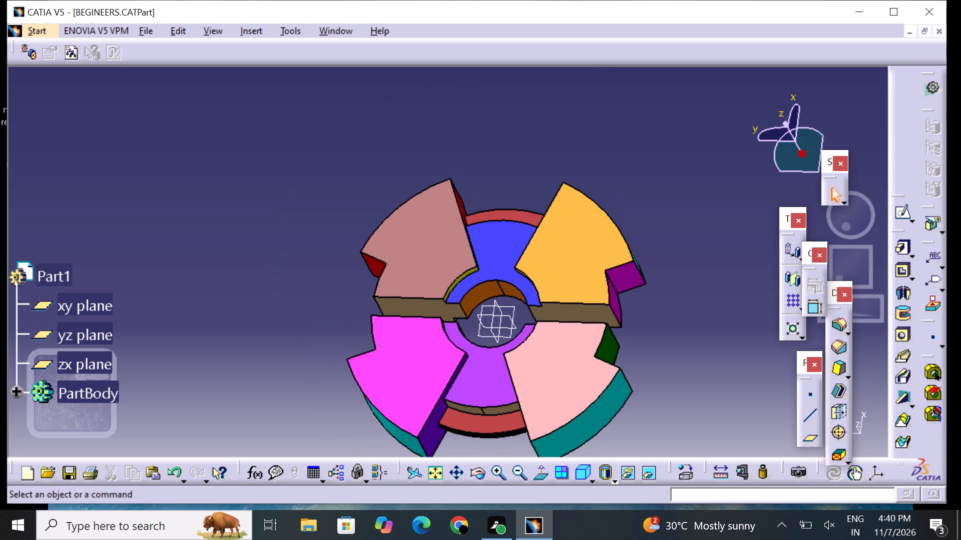
middle_click_drag(685, 214, 649, 232)
right_click_drag(684, 214, 557, 275)
middle_click_drag(693, 293, 432, 338)
right_click_drag(694, 294, 432, 338)
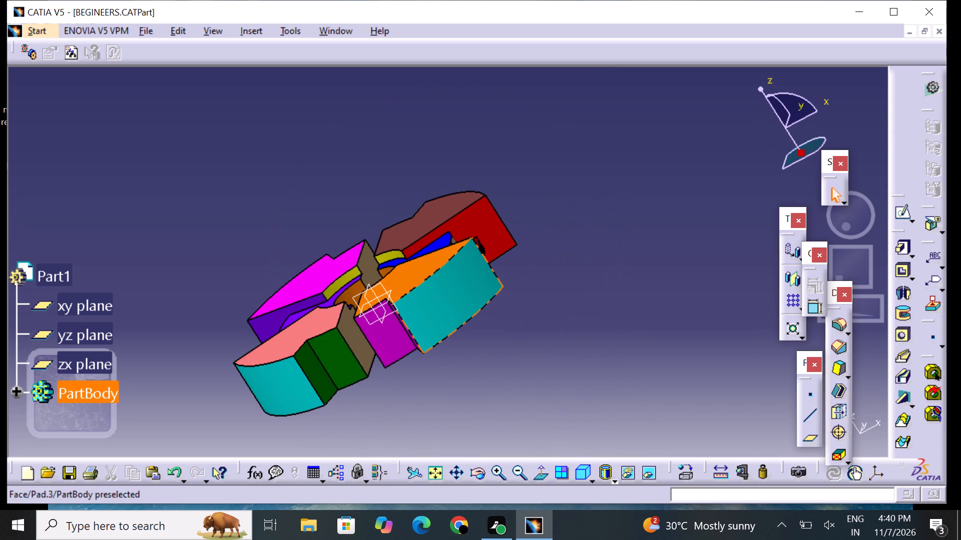
left_click(454, 306)
right_click(454, 306)
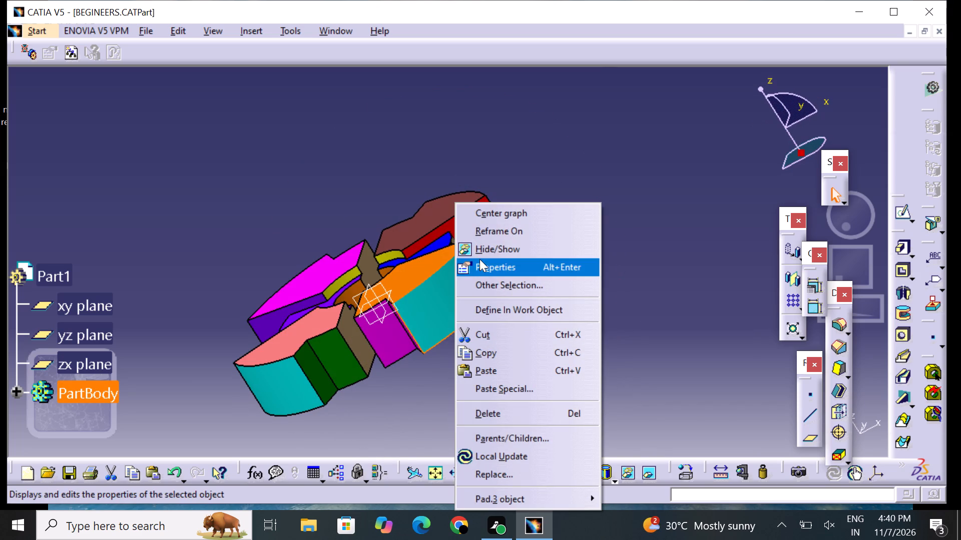
left_click(483, 273)
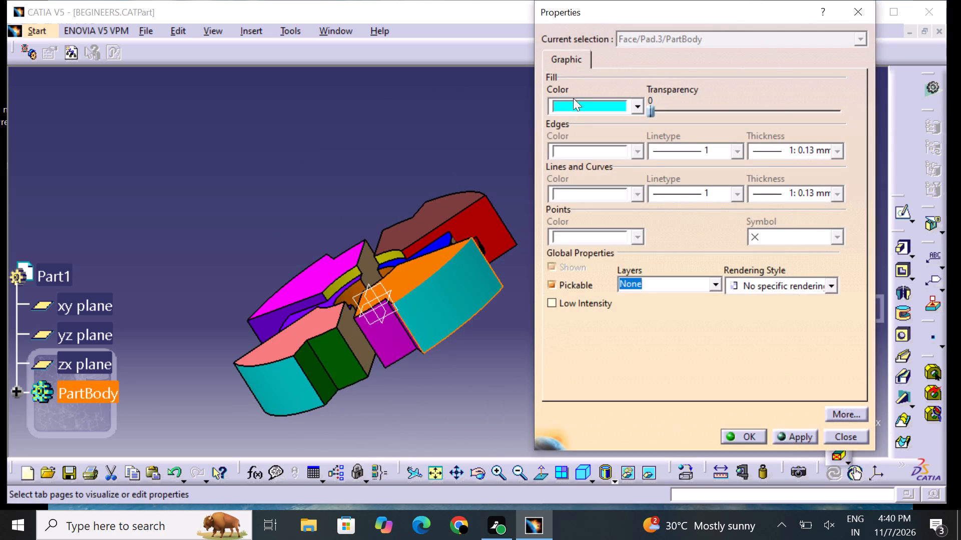
left_click_drag(574, 97, 575, 104)
left_click(594, 279)
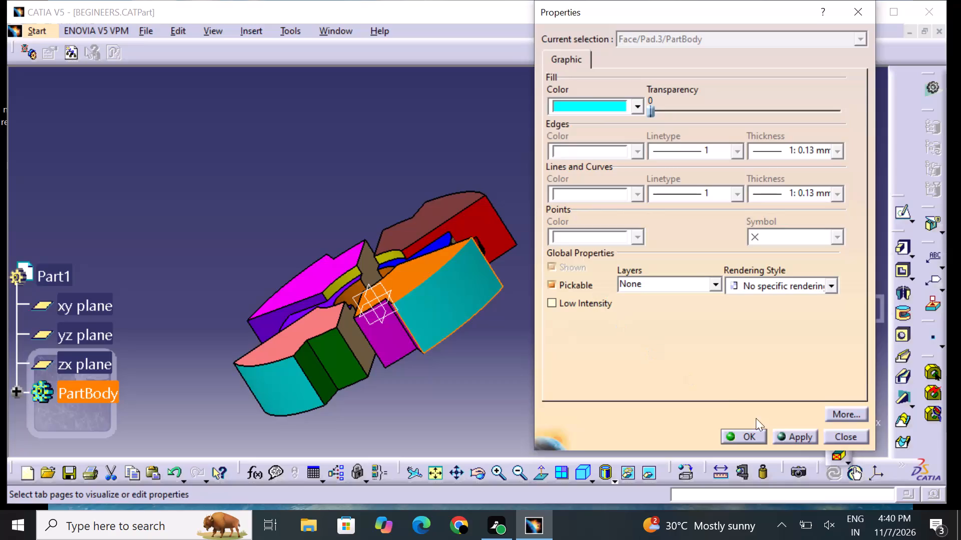
left_click(753, 437)
left_click(512, 388)
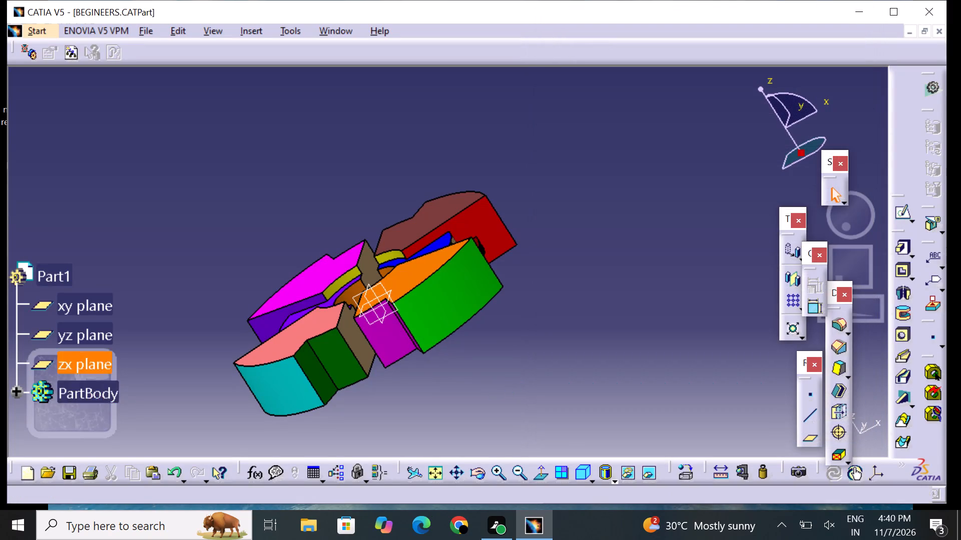
Change the fill colour of the magenta sector's outer curved Pad.3 face to bright green.
middle_click_drag(248, 258, 518, 272)
right_click_drag(248, 258, 536, 256)
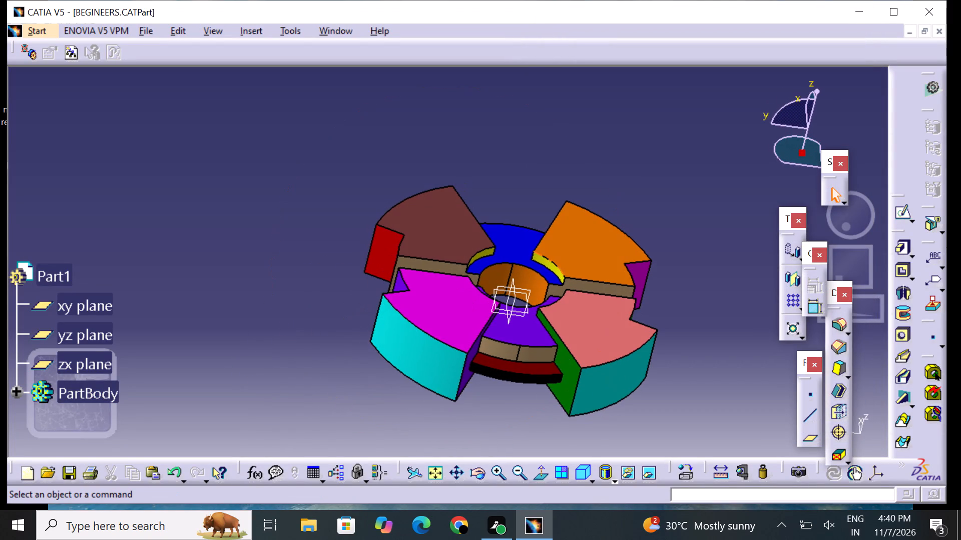
right_click_drag(536, 256, 536, 257)
left_click(415, 367)
right_click(415, 366)
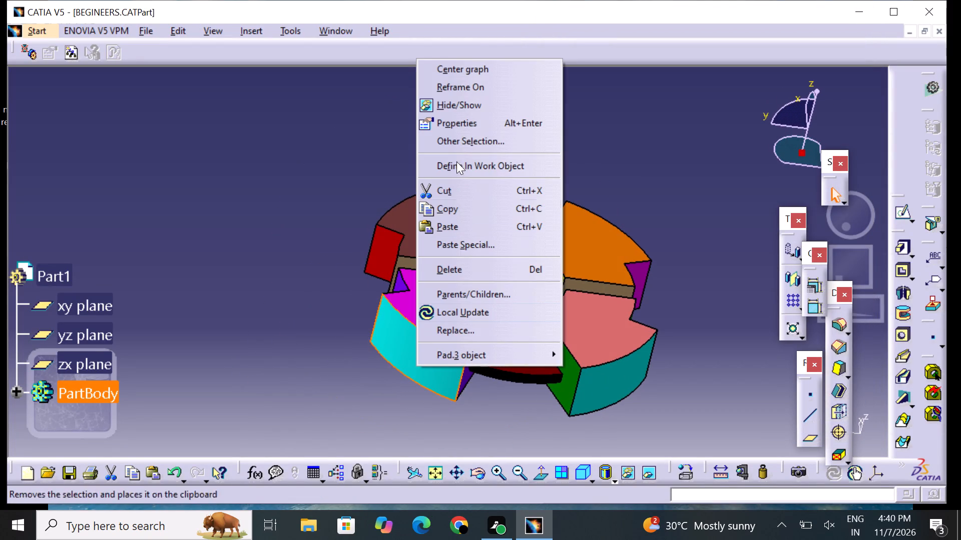
left_click(454, 121)
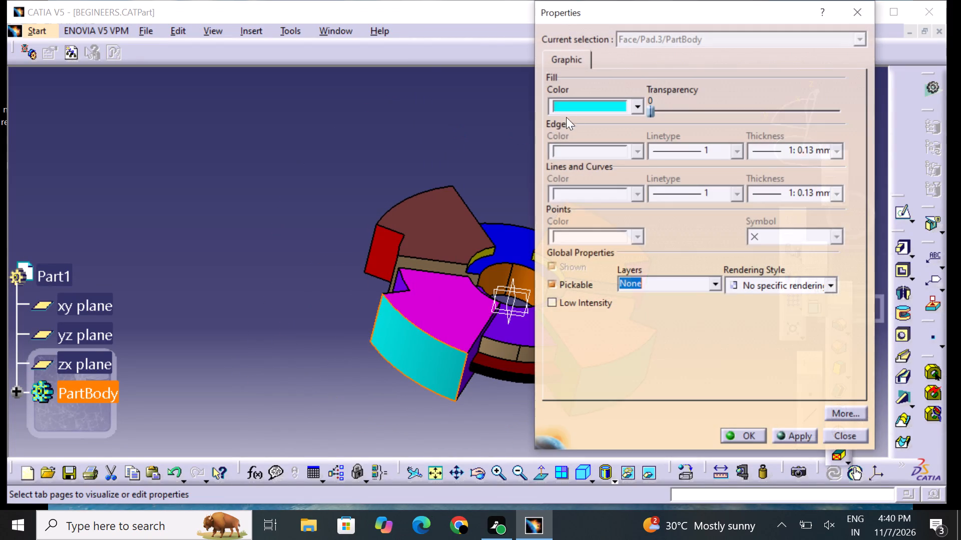
left_click_drag(577, 100, 580, 106)
left_click(595, 281)
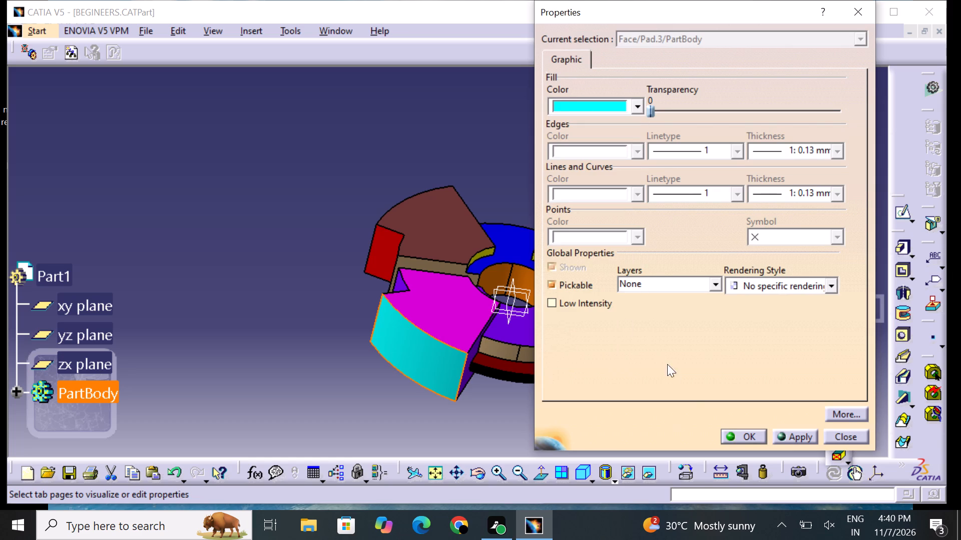
left_click(762, 434)
left_click(576, 419)
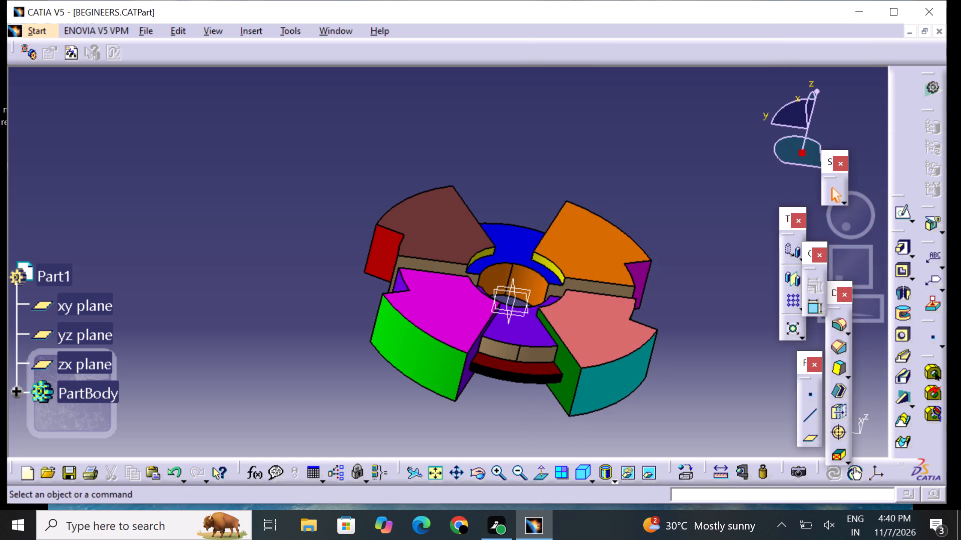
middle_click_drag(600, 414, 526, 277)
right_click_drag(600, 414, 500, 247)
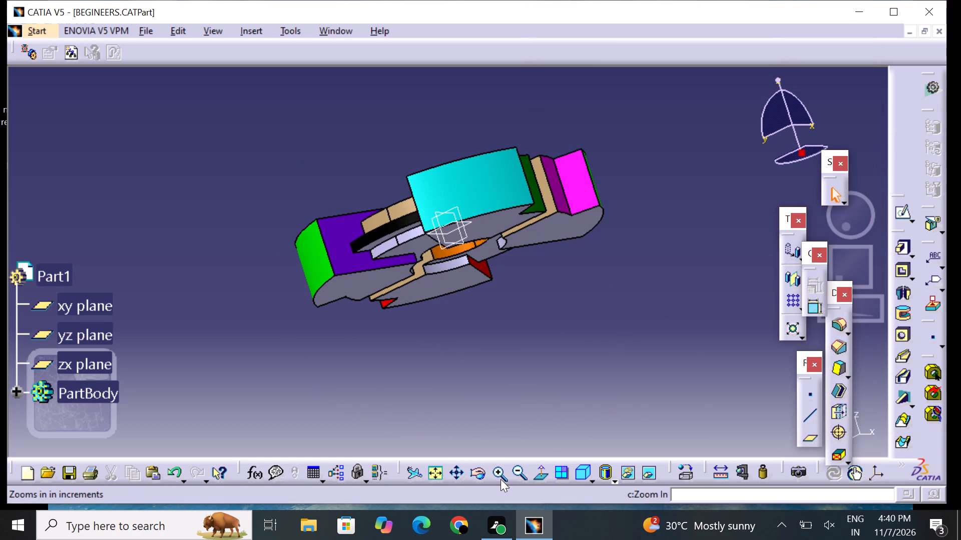
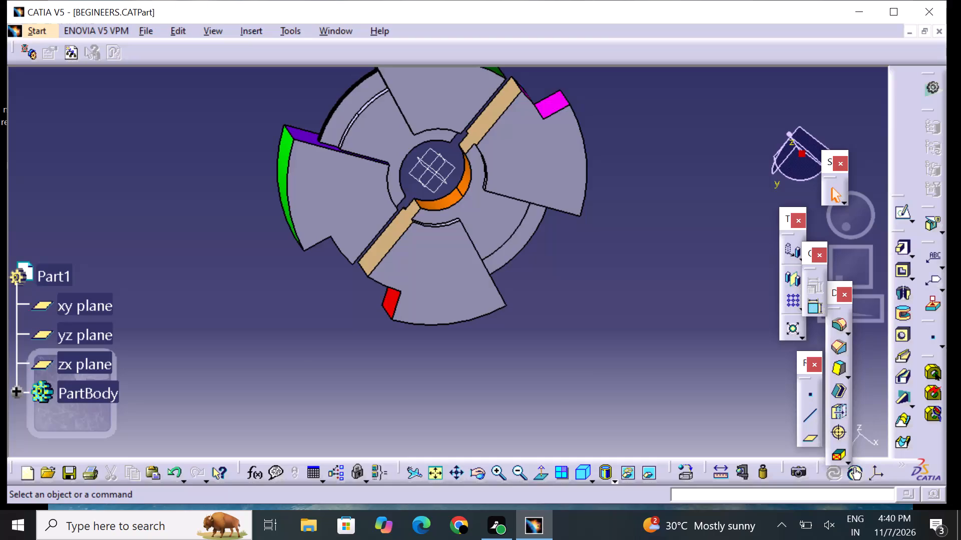
Set the fill color of one exposed outer ring face of Pad.1, in the gap between two sectors, to salmon pink.
middle_click_drag(126, 190, 126, 190)
middle_click_drag(126, 190, 403, 339)
right_click_drag(126, 190, 408, 339)
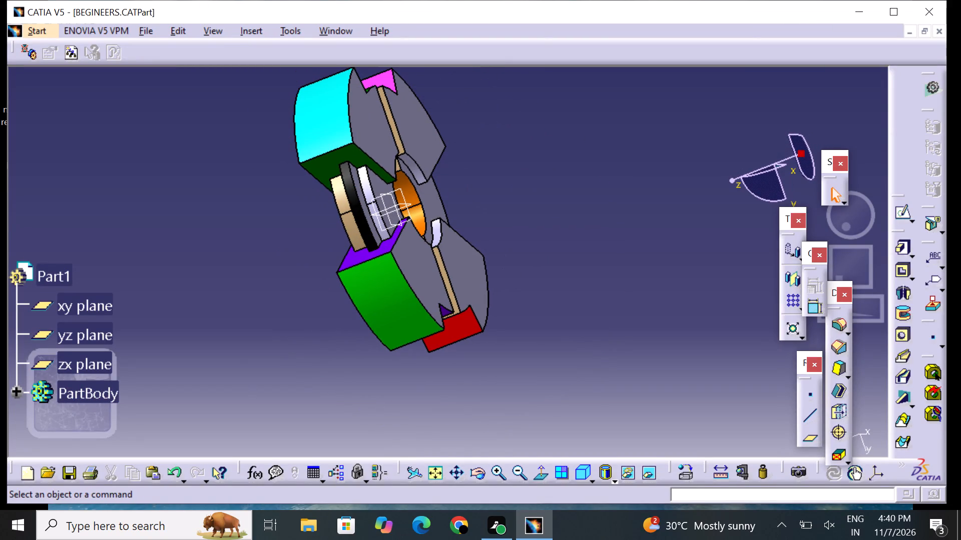
middle_click_drag(476, 155, 401, 207)
right_click_drag(476, 155, 398, 213)
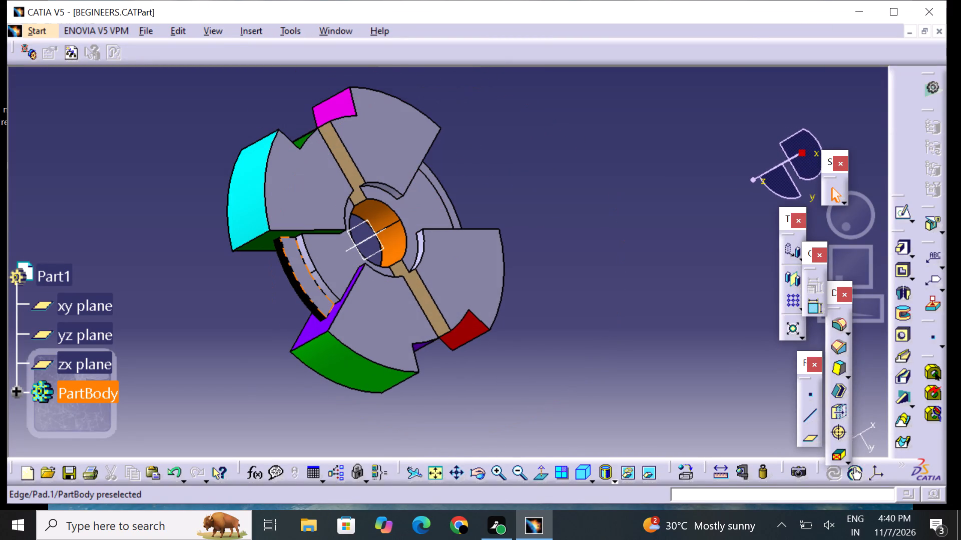
left_click(310, 285)
right_click(310, 284)
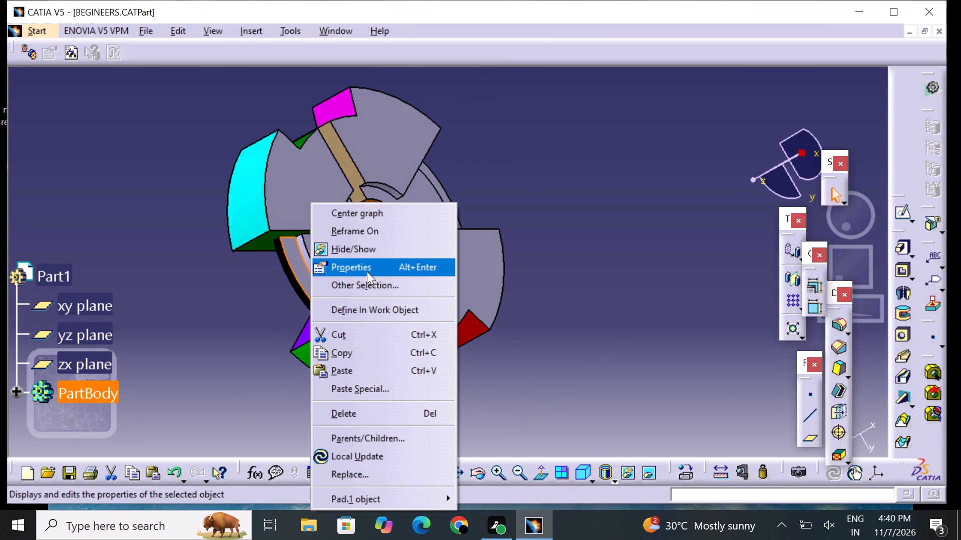
left_click(370, 268)
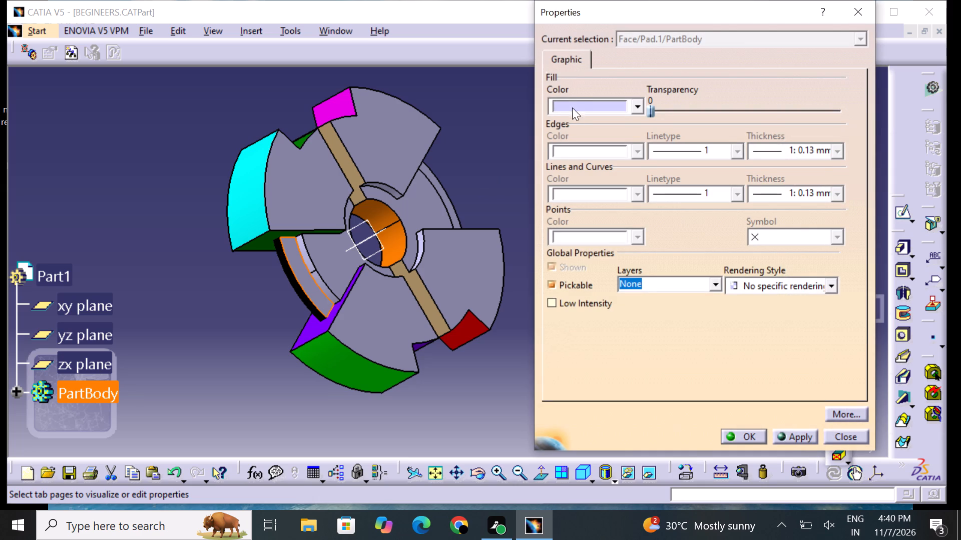
left_click(575, 108)
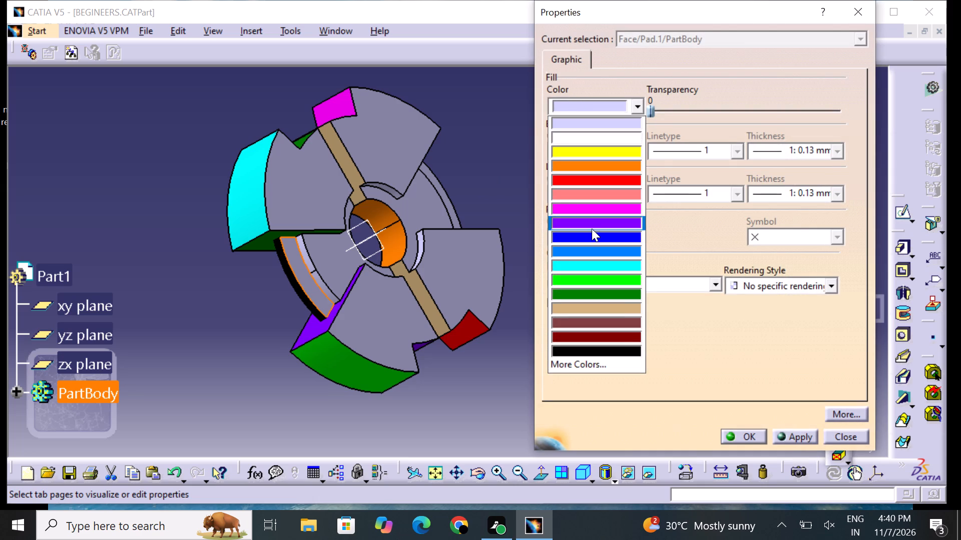
left_click(583, 191)
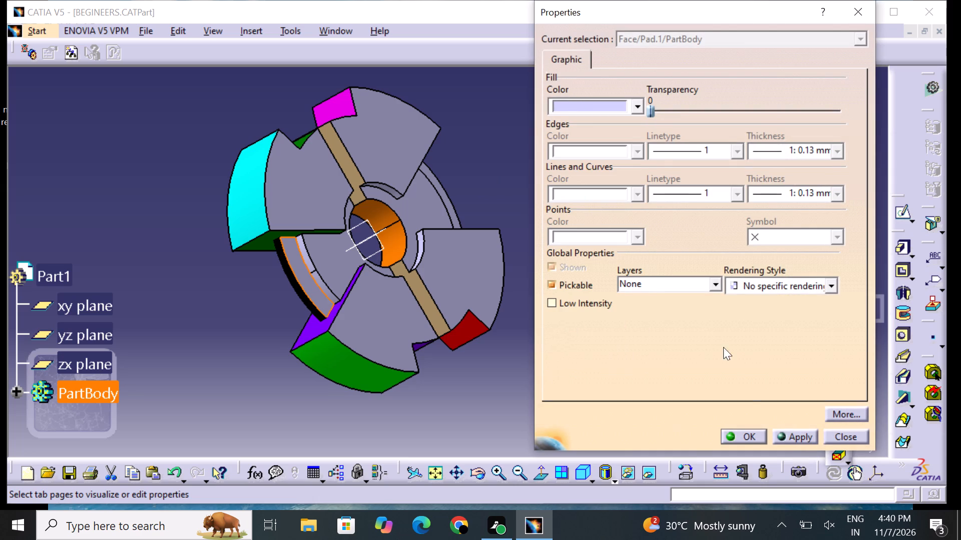
left_click(753, 436)
left_click(638, 376)
Set the fill color of the opposite exposed outer ring face of Pad.1 to salmon pink.
middle_click_drag(638, 276, 450, 335)
right_click_drag(638, 276, 447, 336)
left_click(491, 227)
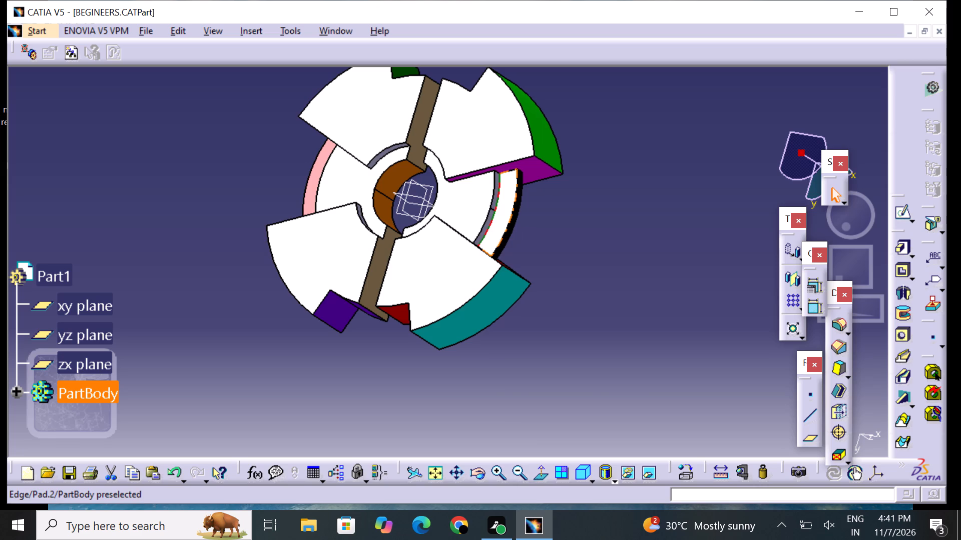
left_click(495, 228)
right_click(495, 228)
left_click(516, 263)
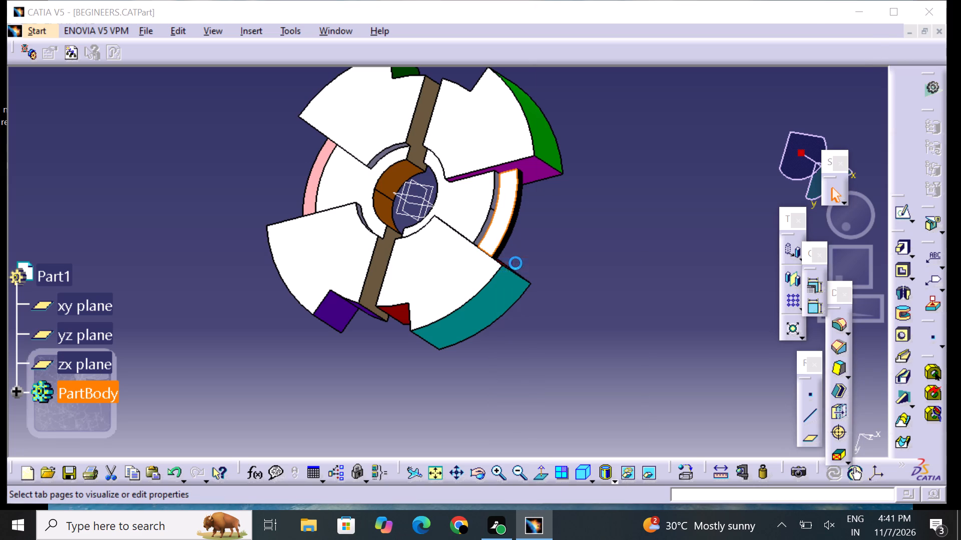
left_click(579, 106)
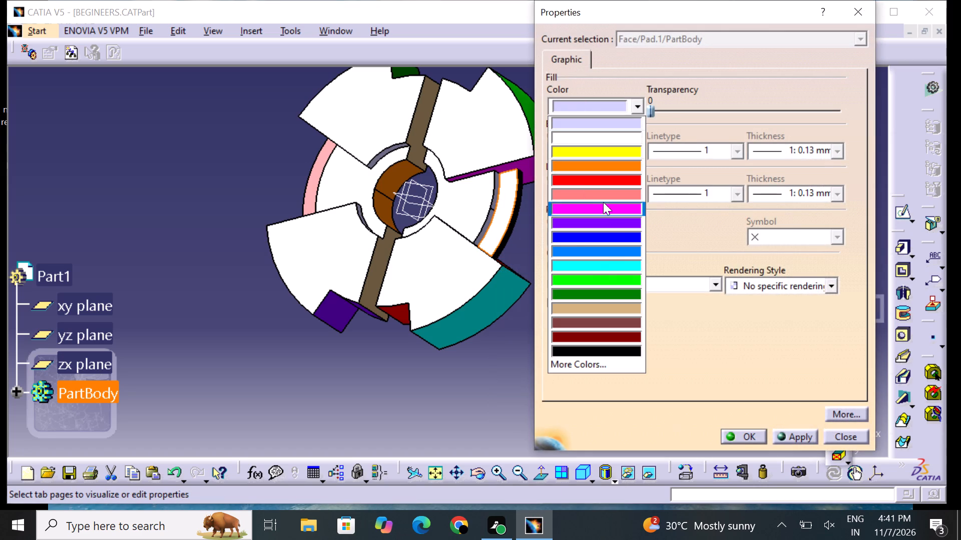
left_click_drag(603, 193, 602, 206)
left_click_drag(596, 107, 596, 113)
left_click(599, 190)
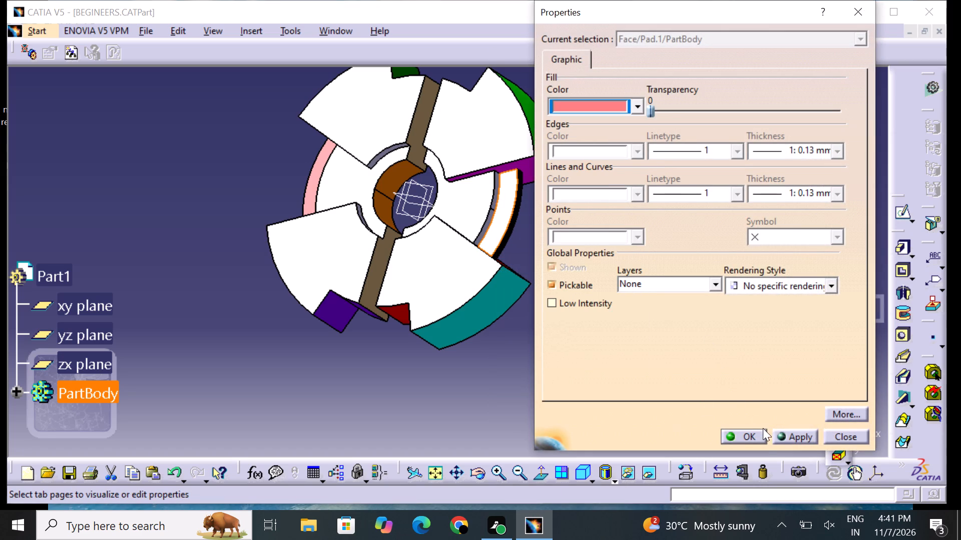
left_click(756, 438)
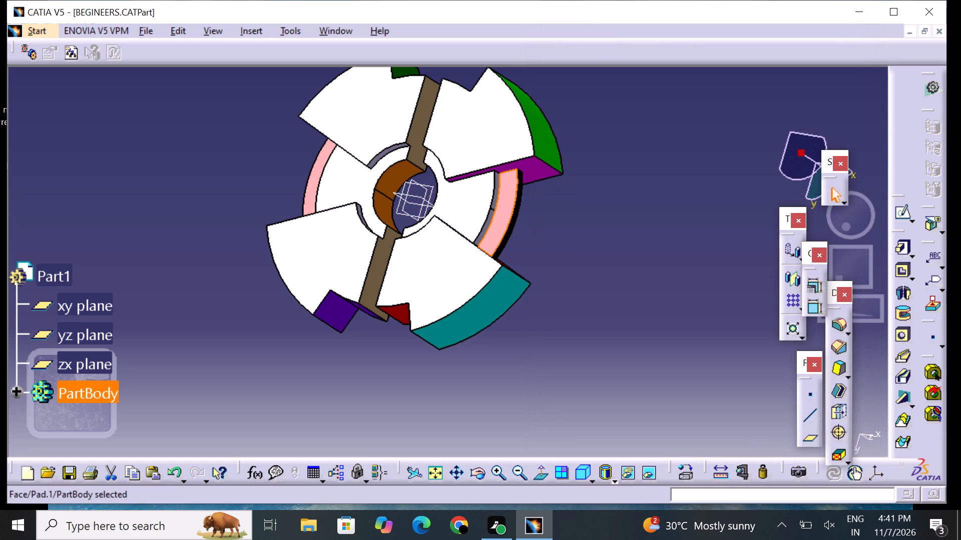
left_click(271, 362)
Set the fill color of one recessed flat Pad.2 face around the central bore to azure blue.
middle_click_drag(263, 374, 425, 345)
right_click_drag(270, 371, 425, 345)
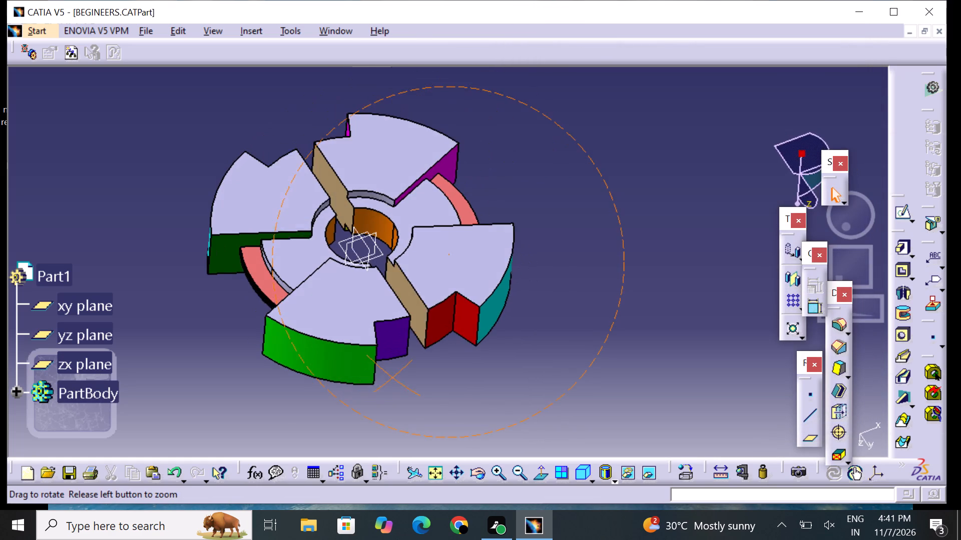
middle_click_drag(425, 345, 428, 344)
right_click_drag(425, 345, 428, 344)
left_click(307, 257)
right_click(308, 256)
left_click(336, 266)
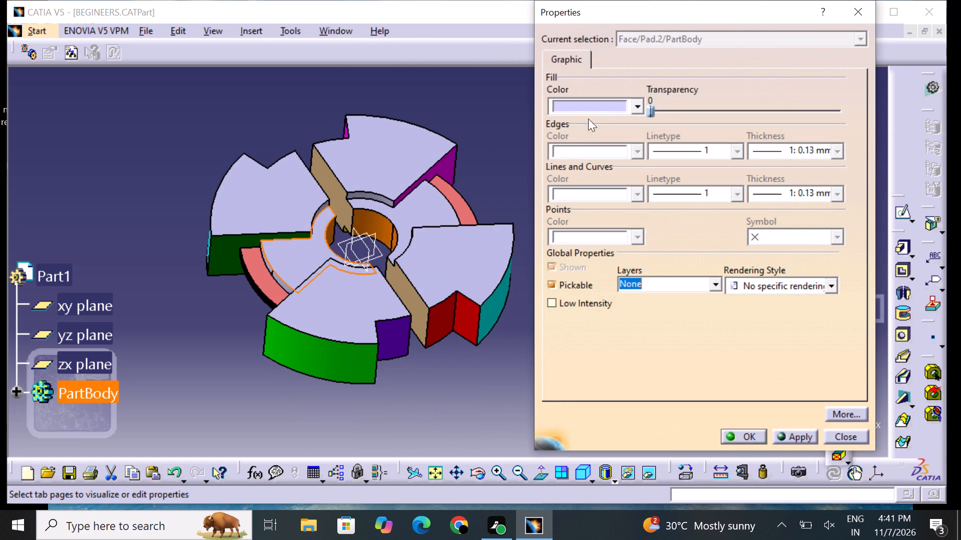
left_click(588, 107)
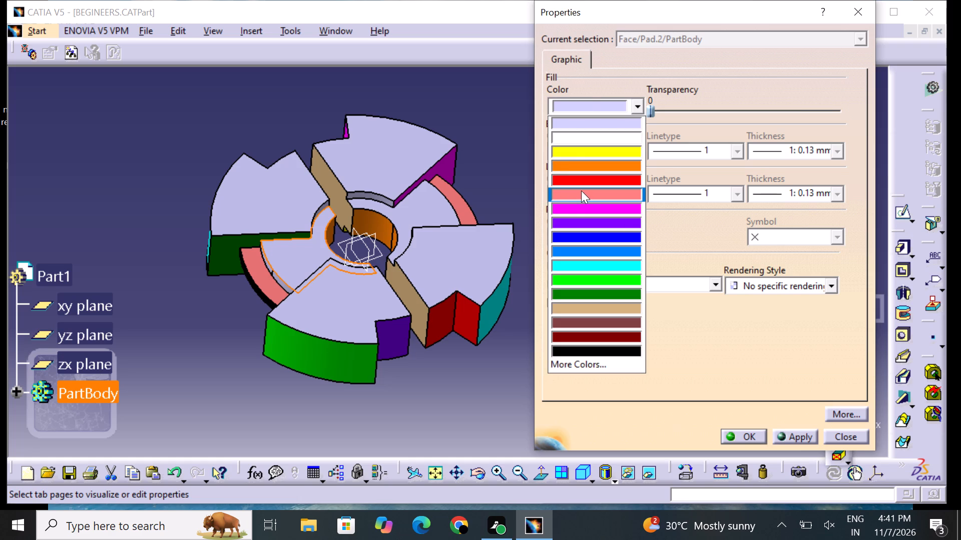
left_click(592, 248)
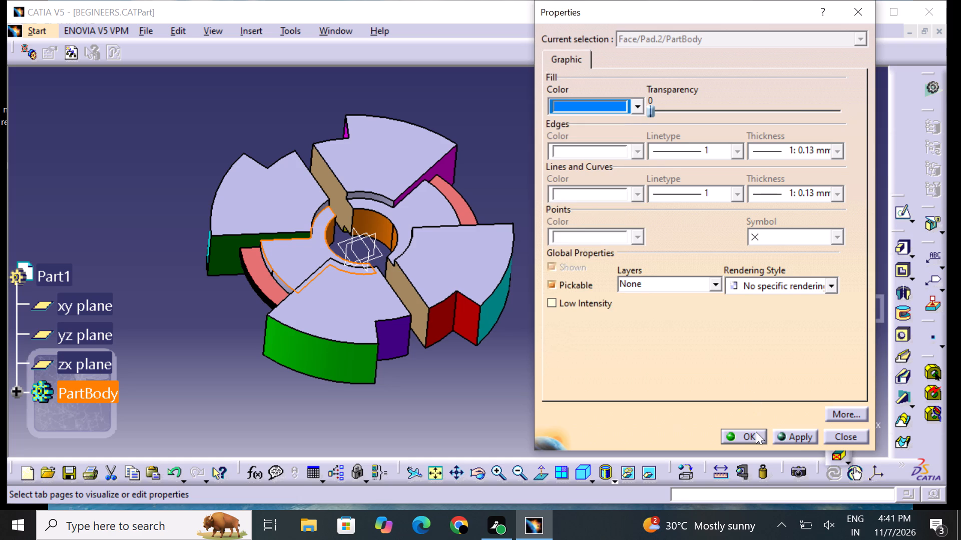
left_click(756, 431)
left_click(673, 383)
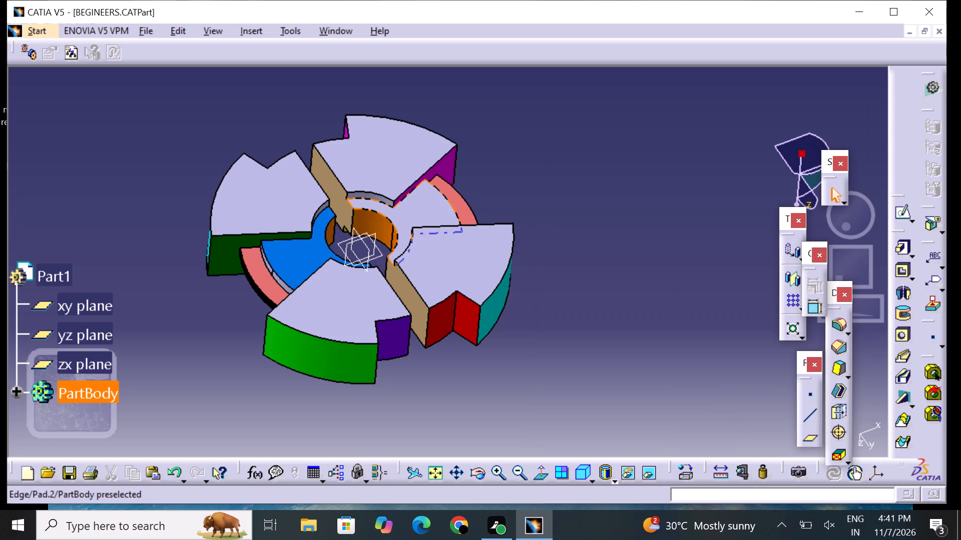
Set the fill color of the other recessed flat Pad.2 face, across the slot, to azure blue.
left_click(431, 207)
right_click(431, 207)
left_click(457, 258)
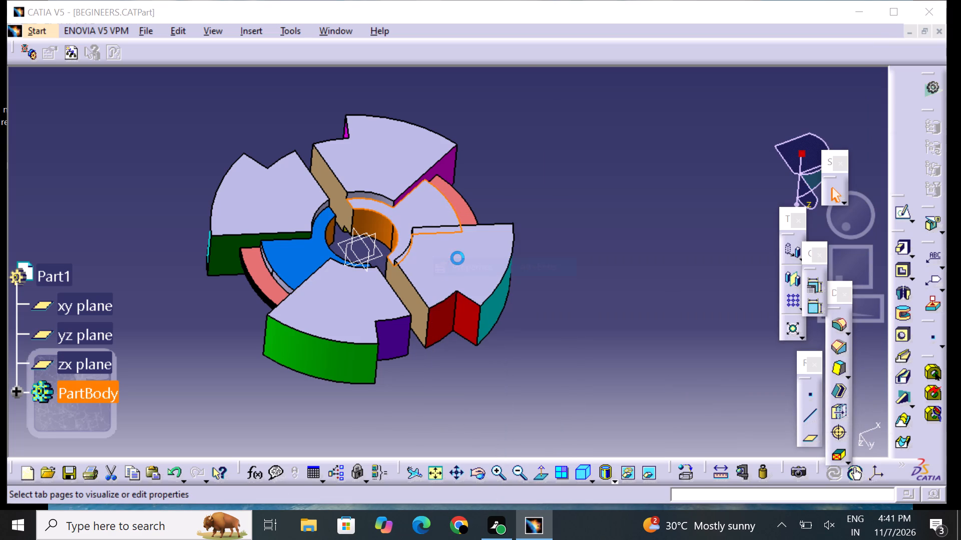
left_click_drag(594, 108, 590, 126)
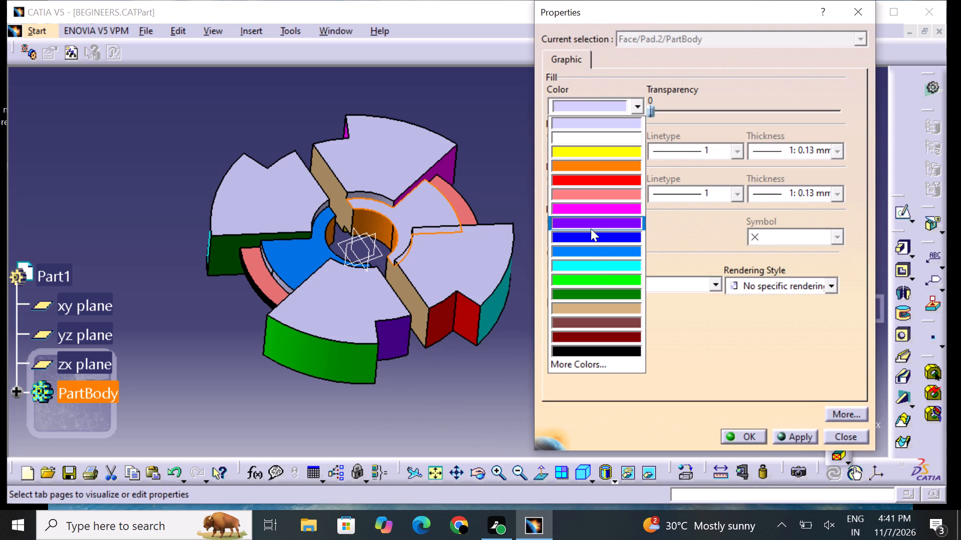
left_click(596, 253)
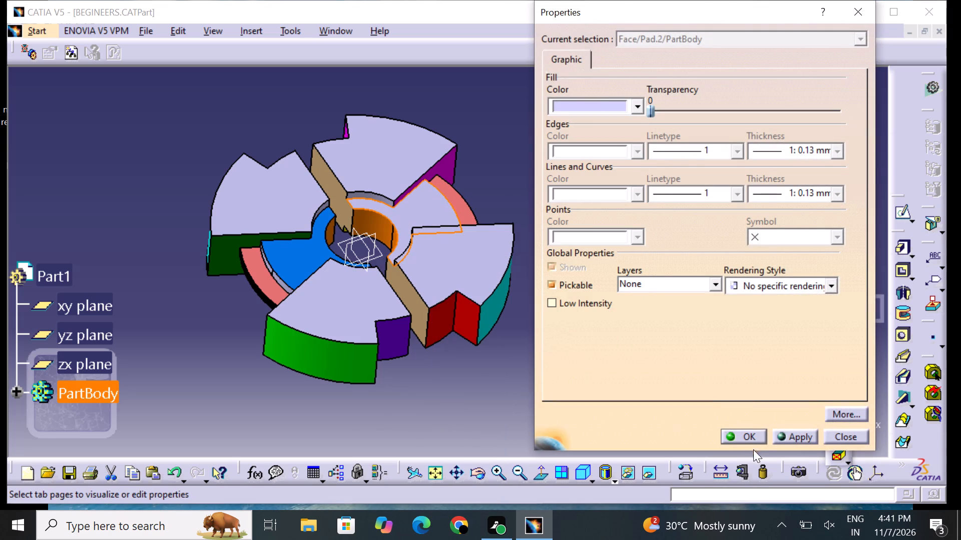
left_click(749, 440)
left_click(594, 408)
Set the fill color of the top face of the Pad.3 sector with the red notch to brown.
middle_click_drag(597, 293, 532, 331)
right_click_drag(597, 293, 530, 332)
left_click(468, 264)
right_click(468, 264)
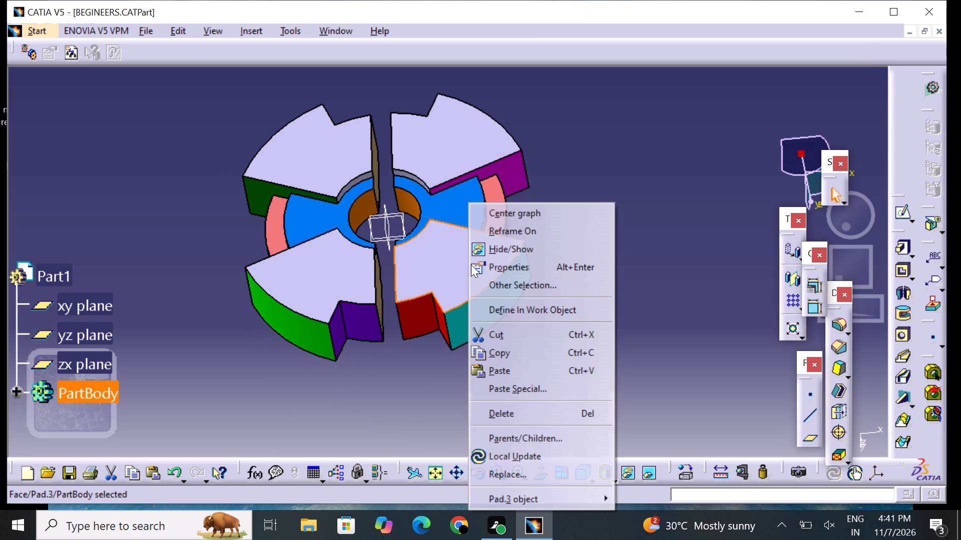
left_click(493, 268)
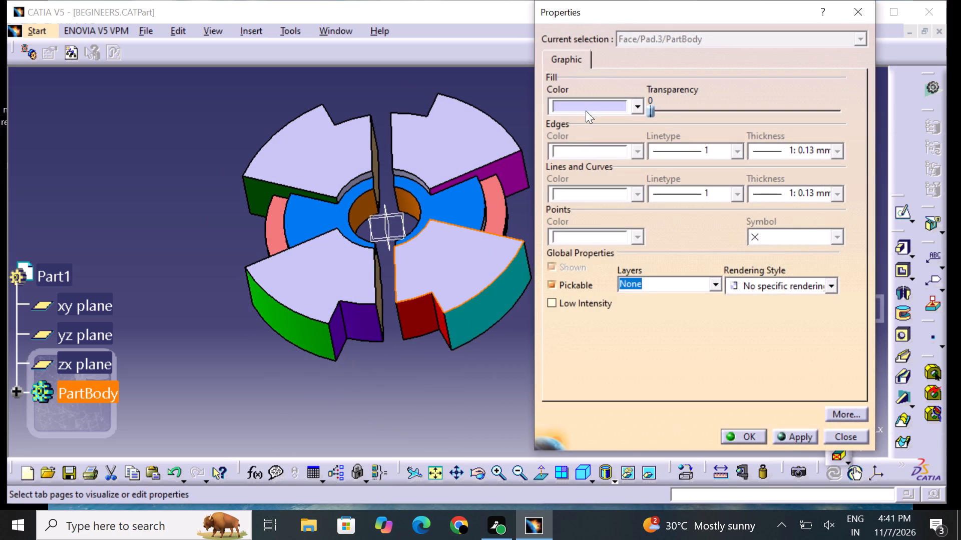
left_click(586, 108)
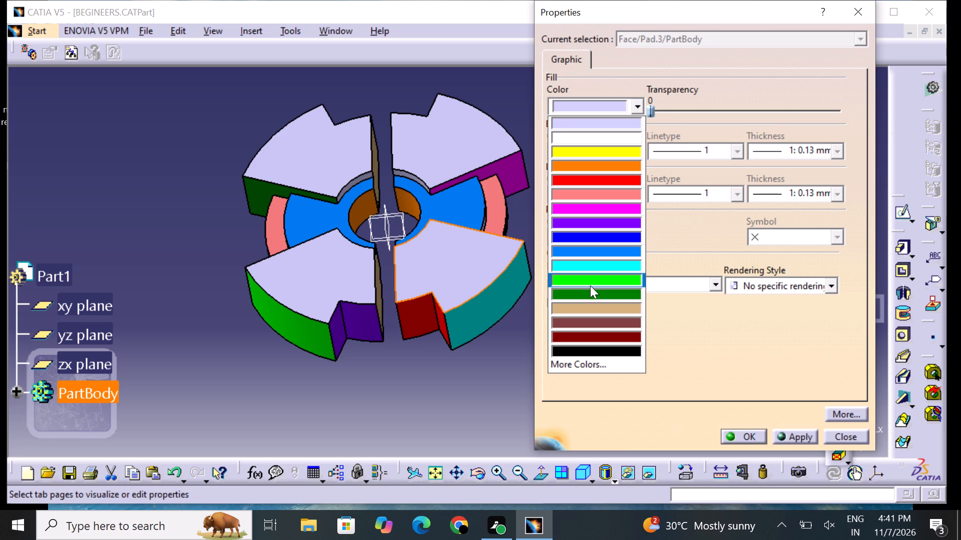
left_click(598, 320)
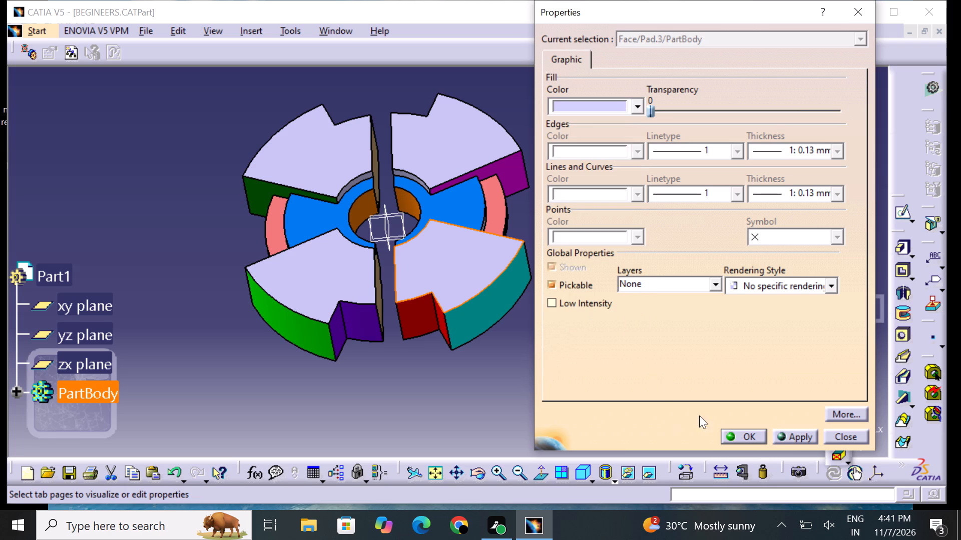
left_click(743, 436)
left_click(535, 390)
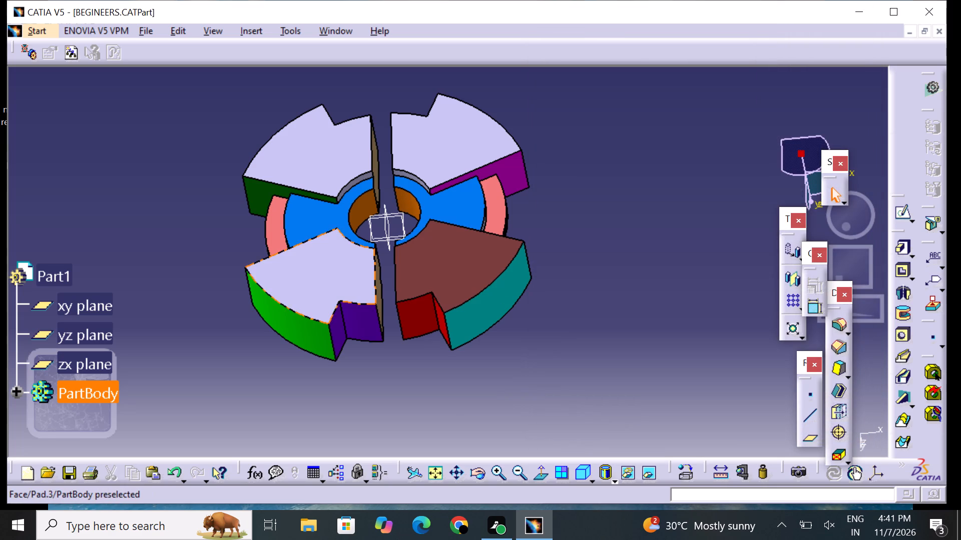
Set the fill color of the top face of the Pad.3 sector with the violet notch and green outer side to tan.
left_click(327, 266)
right_click(327, 266)
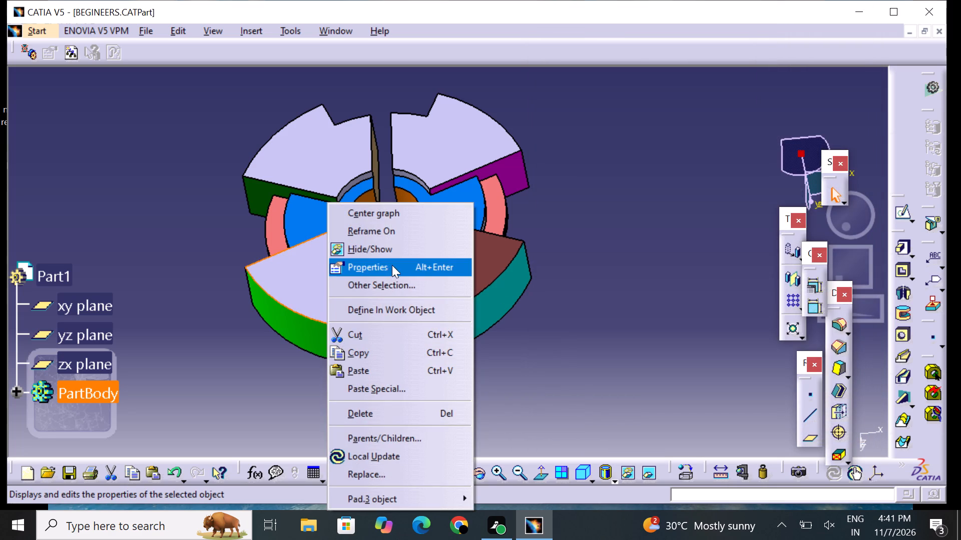
left_click(392, 265)
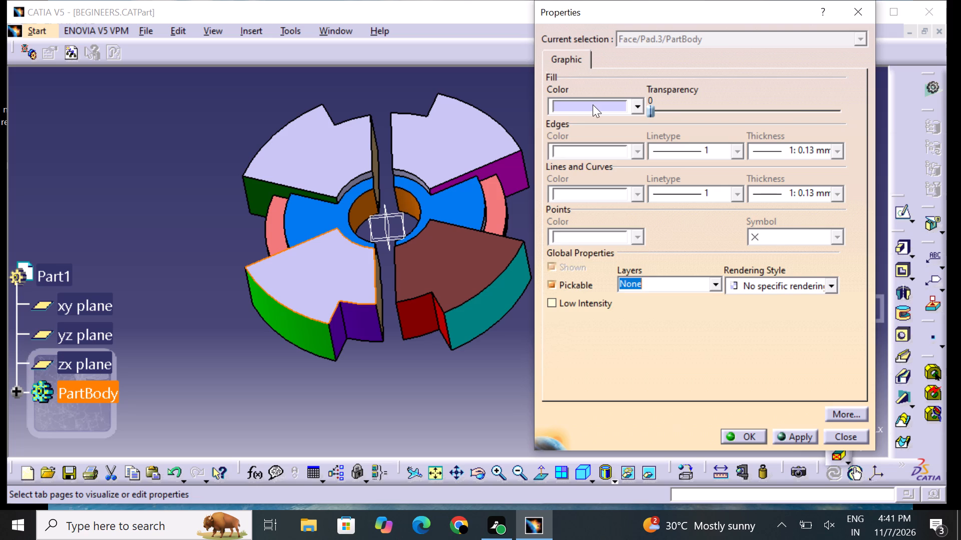
left_click(593, 105)
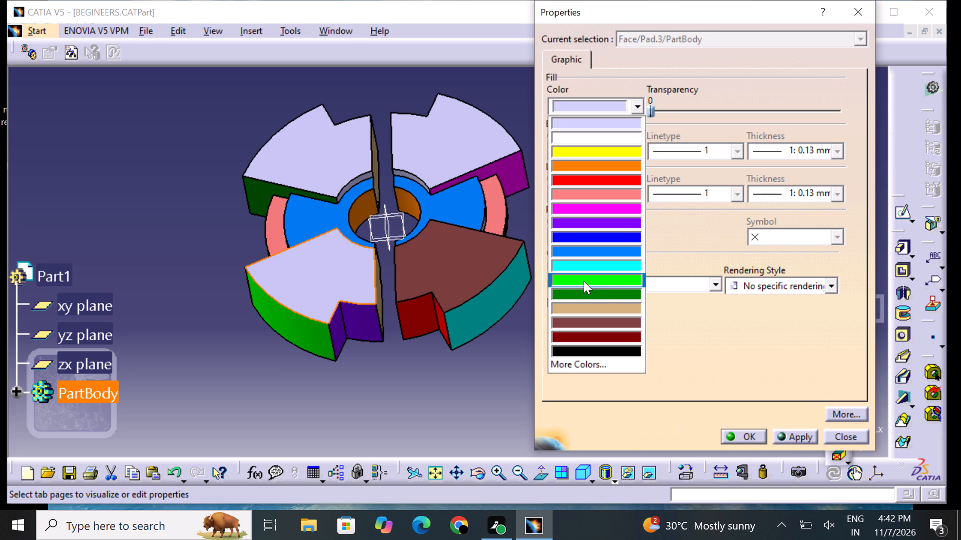
left_click(606, 307)
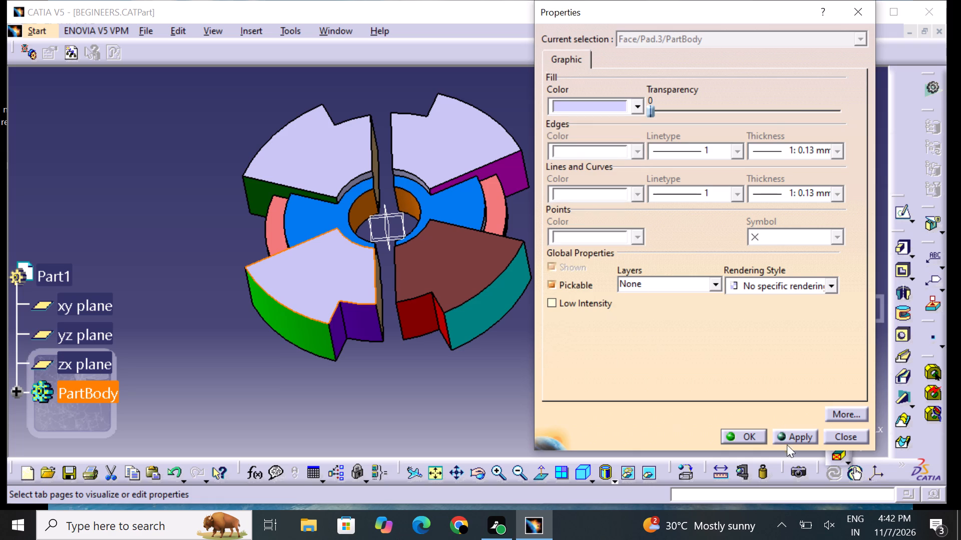
left_click(749, 431)
left_click_drag(647, 387, 648, 379)
Set the fill color of the top face of the Pad.3 sector with the magenta notch and green outer side to violet.
middle_click_drag(645, 310, 645, 309)
right_click_drag(645, 309, 308, 348)
middle_click_drag(645, 309, 308, 361)
left_click(556, 327)
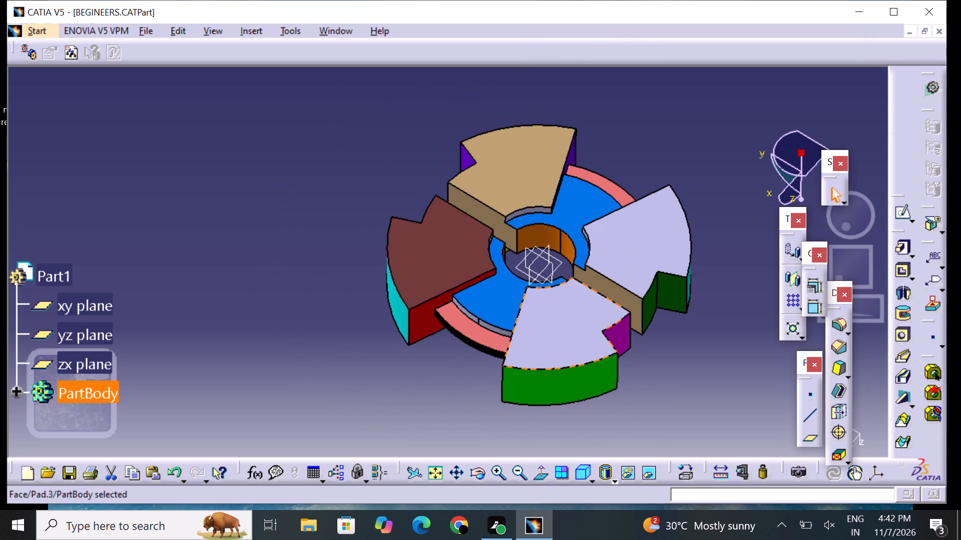
right_click(556, 326)
left_click(594, 87)
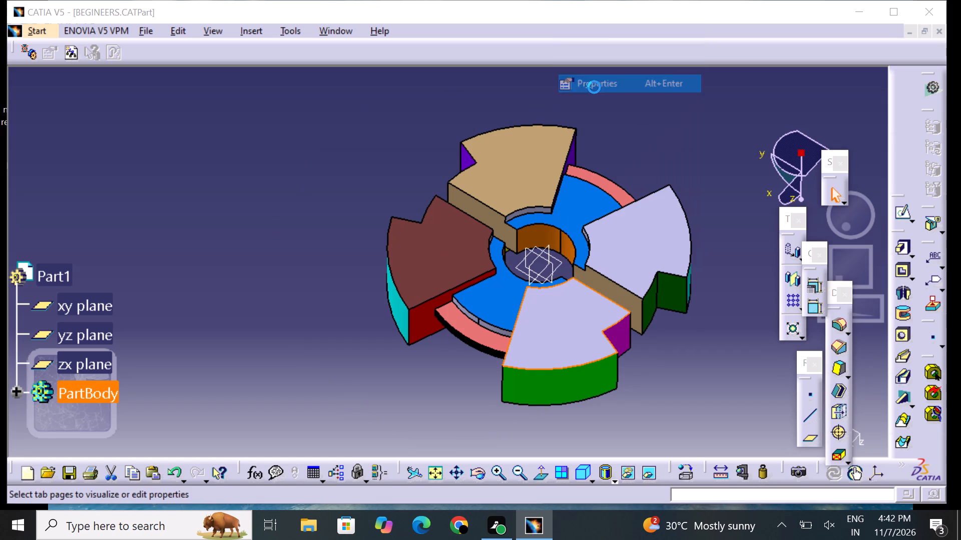
left_click(601, 110)
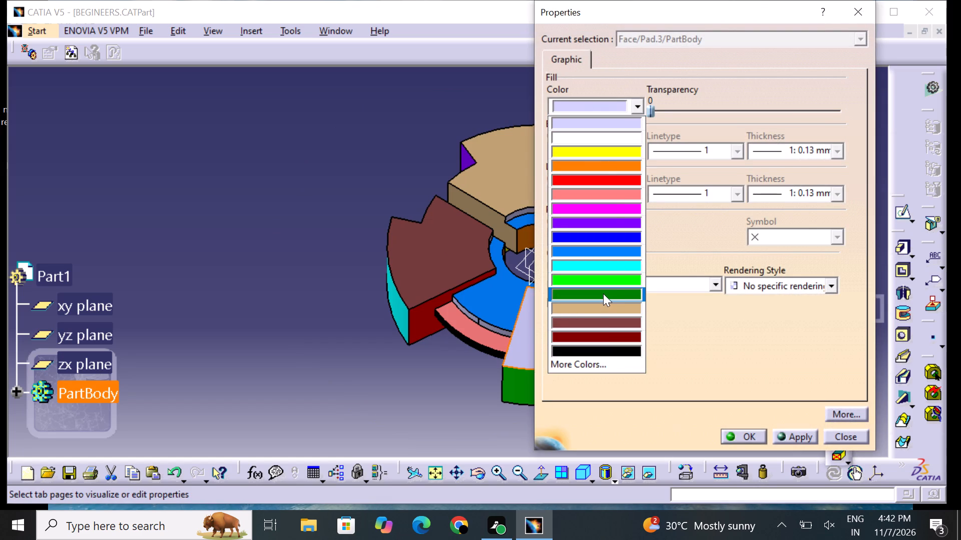
left_click(608, 227)
left_click(745, 432)
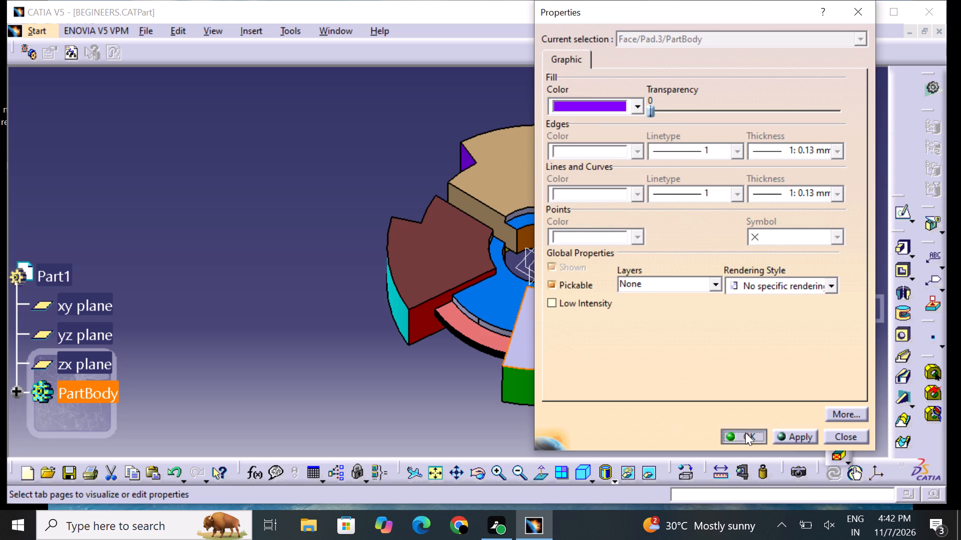
left_click(512, 402)
Set the fill color of the top face of the Pad.3 sector with the dark green notch and teal outer side to yellow.
middle_click_drag(684, 377, 539, 390)
right_click_drag(684, 377, 539, 390)
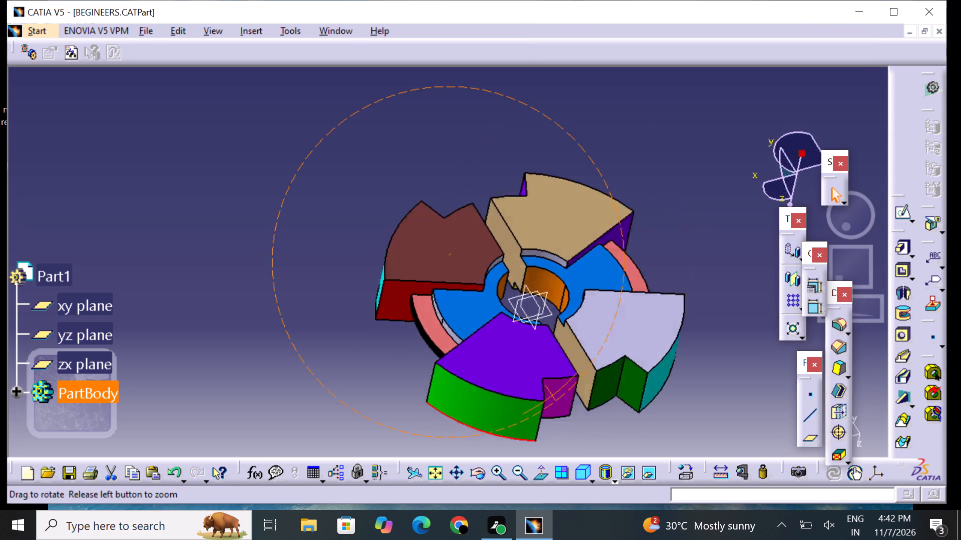
middle_click_drag(539, 390, 462, 386)
right_click_drag(539, 390, 462, 386)
left_click(558, 356)
right_click(558, 355)
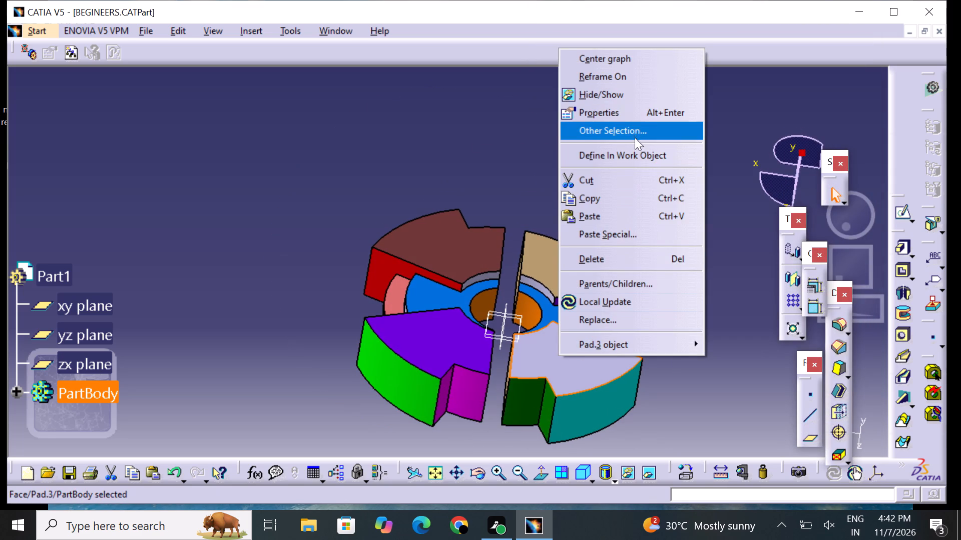
left_click(623, 115)
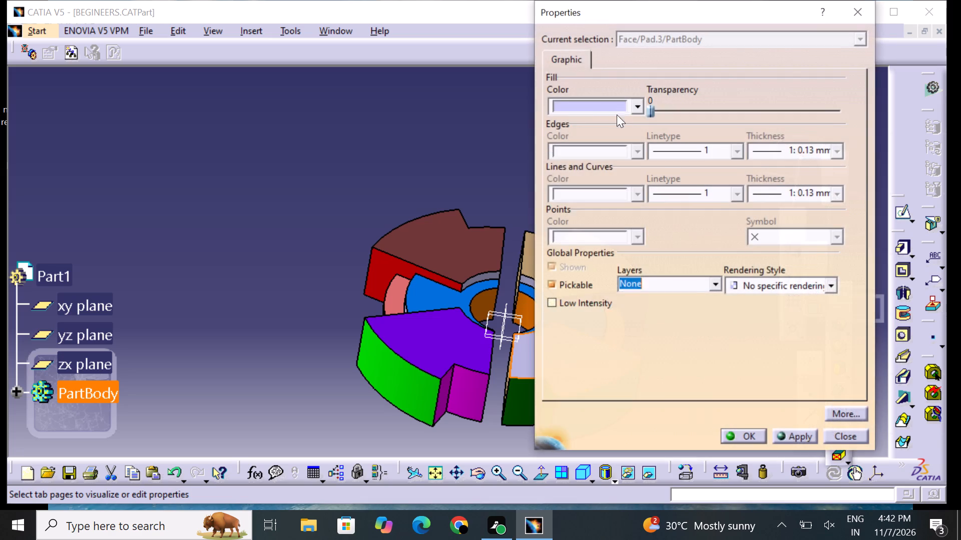
left_click(599, 105)
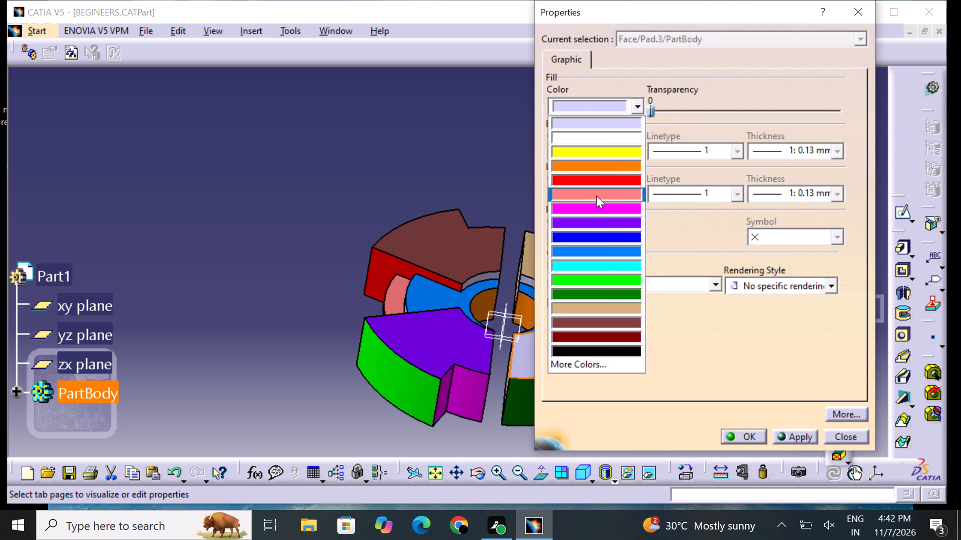
left_click(600, 153)
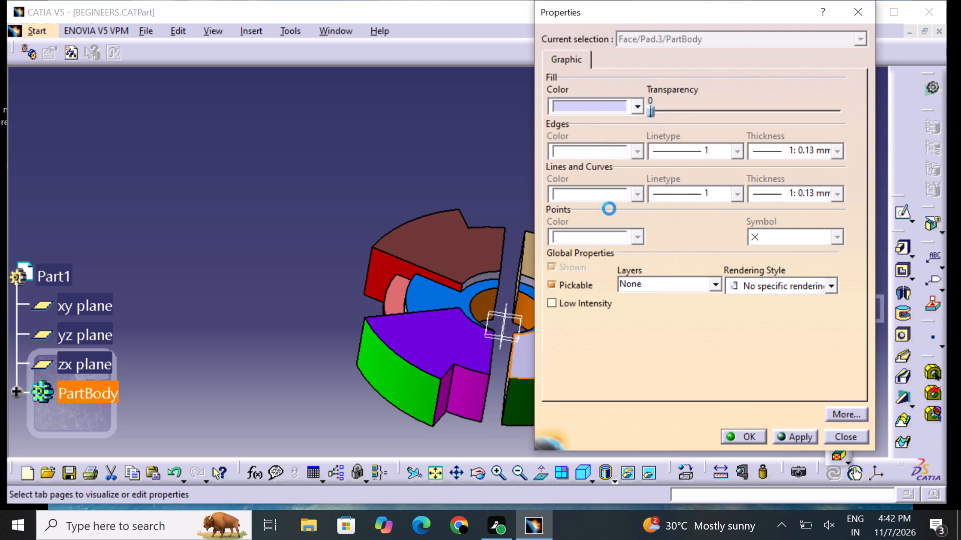
left_click(743, 428)
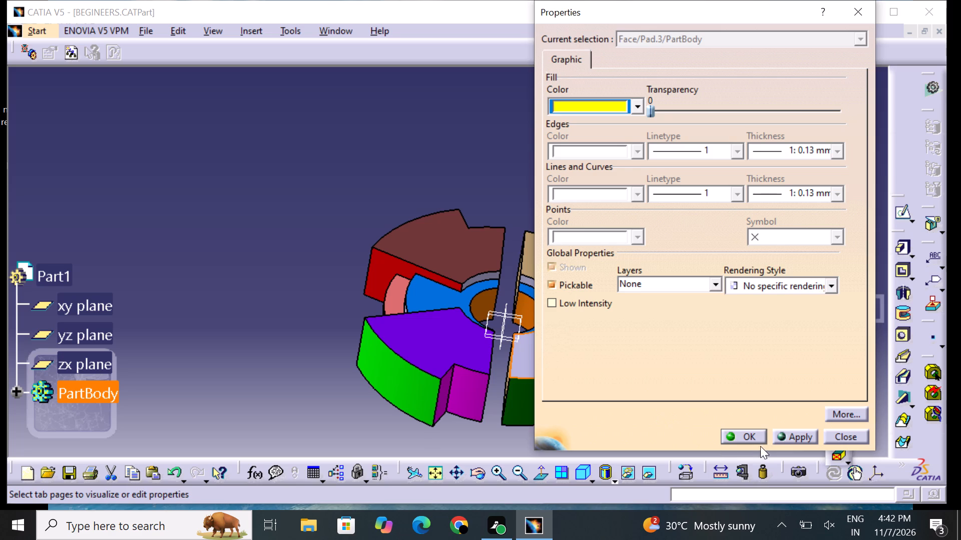
left_click(758, 441)
left_click(686, 430)
Examine the face colors around the whole part, including its rim, slot sides and the underside of the four sectors.
middle_click_drag(480, 176, 480, 178)
right_click_drag(480, 176, 480, 178)
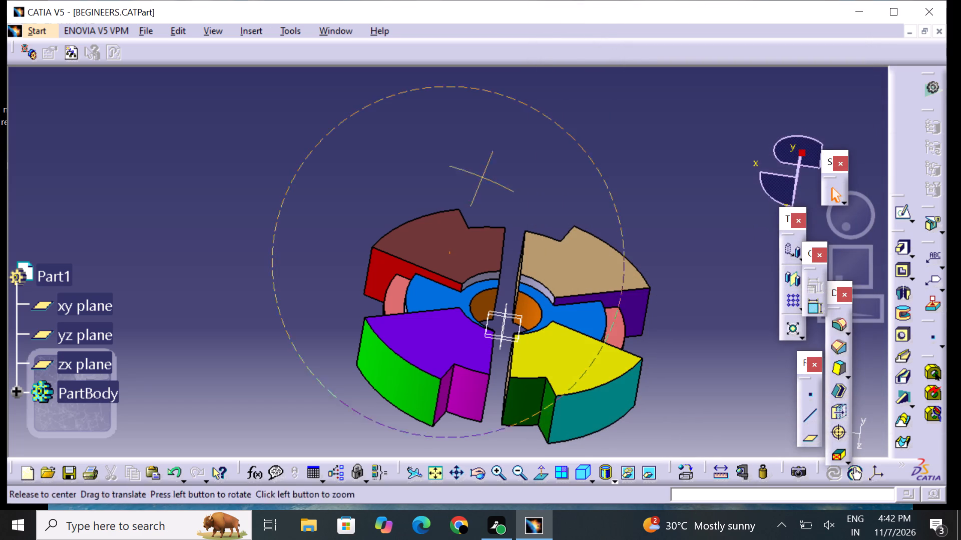
middle_click_drag(480, 178, 427, 285)
right_click_drag(480, 178, 426, 286)
middle_click_drag(661, 209, 468, 209)
right_click_drag(661, 210, 468, 209)
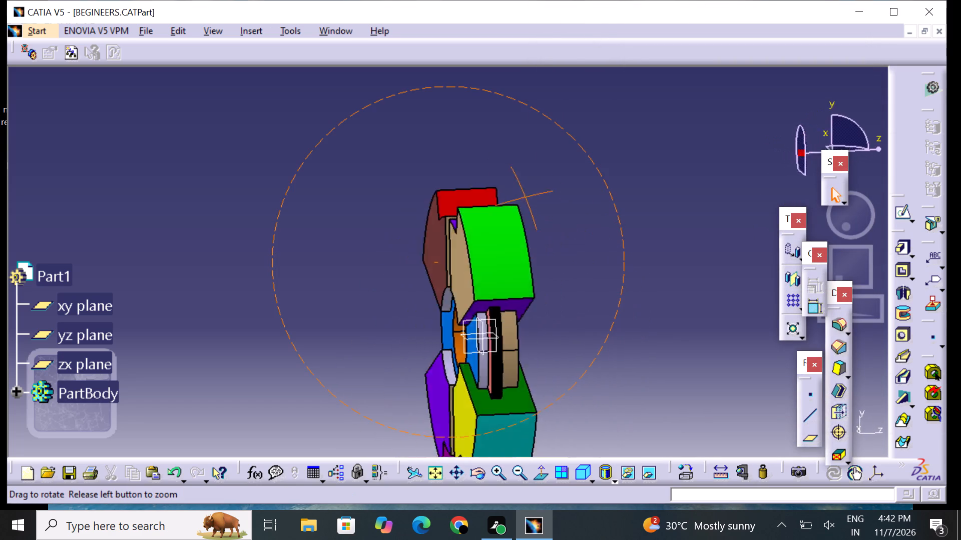
right_click_drag(468, 209, 441, 350)
middle_click_drag(468, 209, 441, 350)
right_click_drag(441, 350, 421, 343)
middle_click_drag(679, 236, 458, 322)
right_click_drag(679, 238, 457, 322)
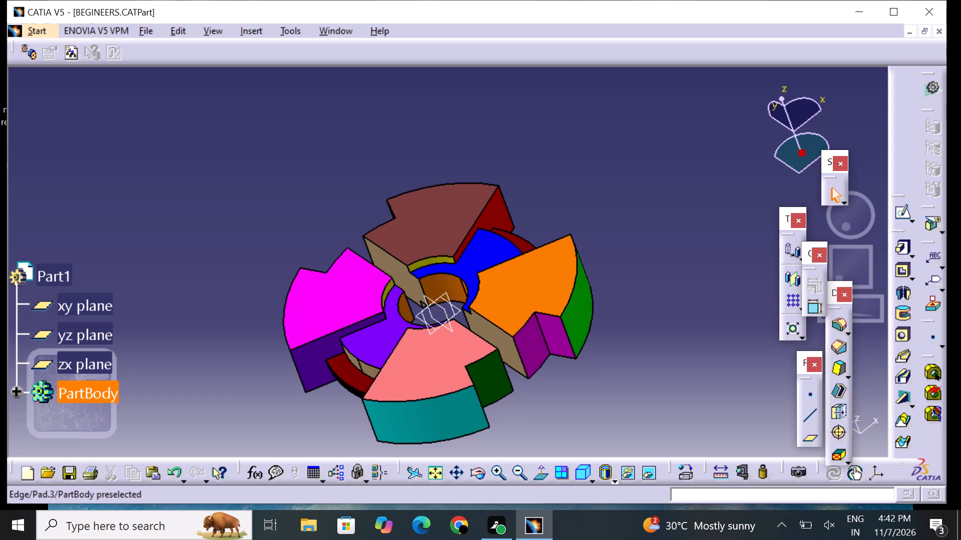
middle_click_drag(579, 166, 523, 202)
right_click_drag(579, 166, 518, 241)
middle_click_drag(463, 412, 525, 303)
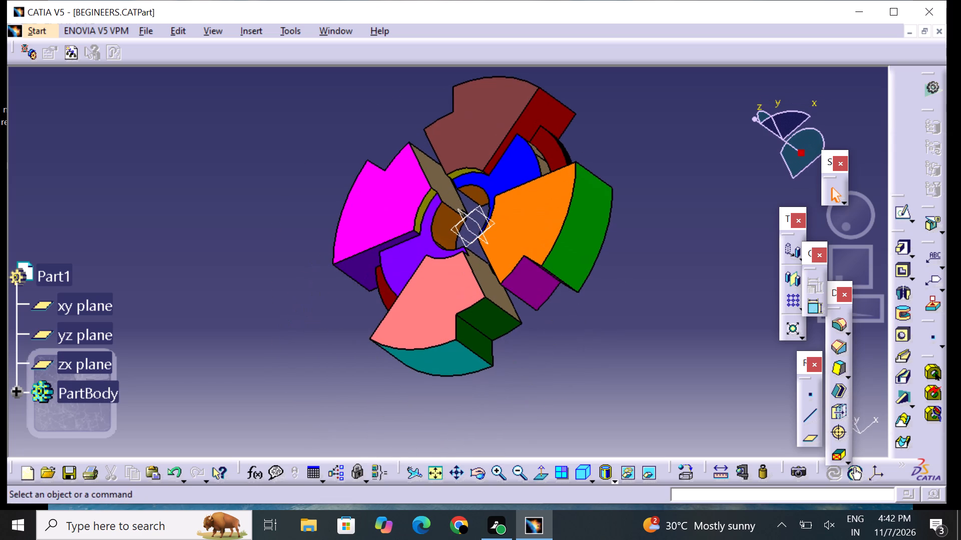
middle_click_drag(351, 298, 477, 357)
right_click_drag(352, 299, 479, 357)
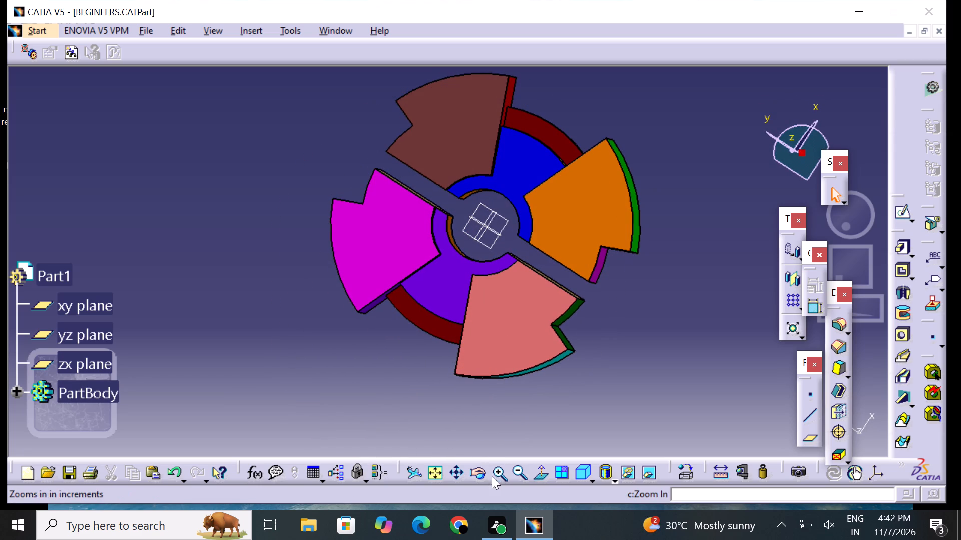
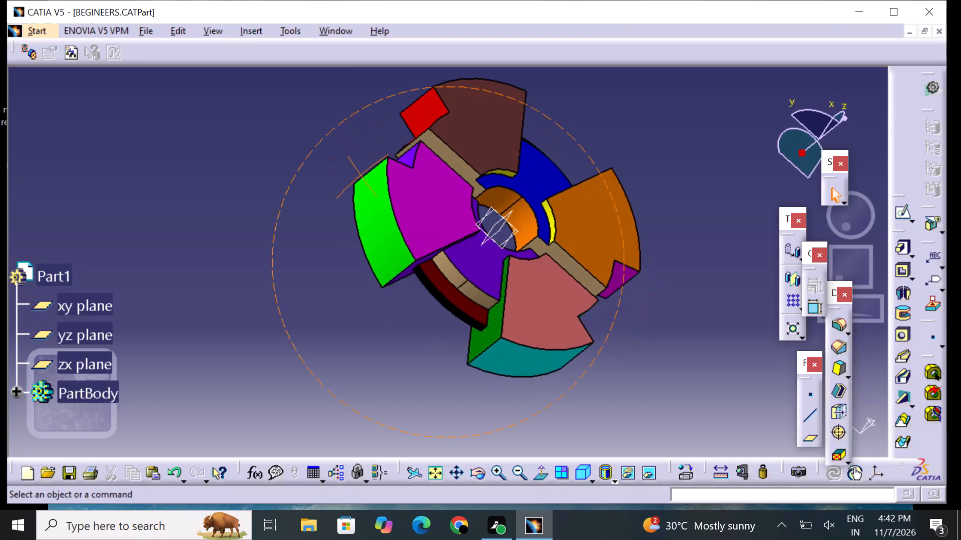
Set the fill color of the salmon top face of the Pad.3 sector with the dark green radial side to brown.
middle_click_drag(370, 116, 333, 249)
right_click_drag(370, 116, 333, 249)
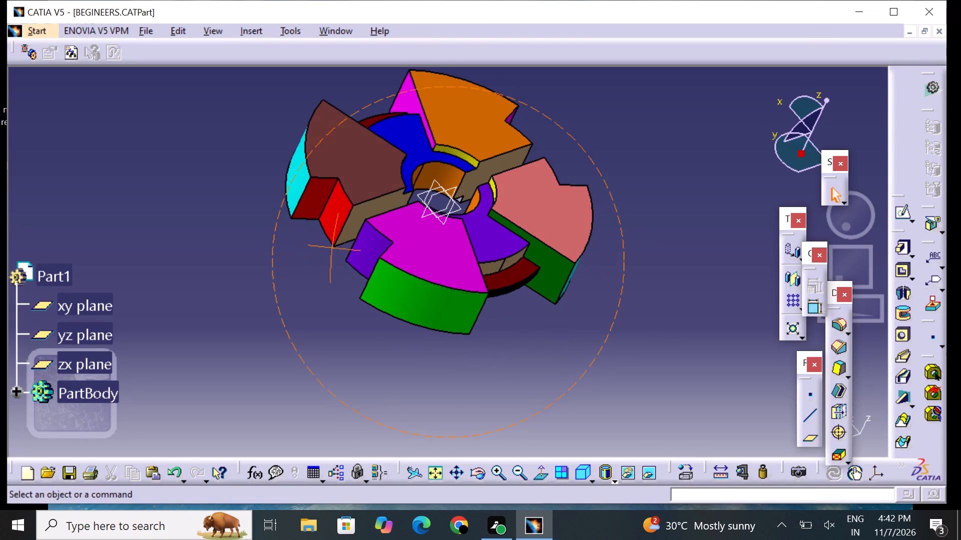
middle_click_drag(333, 249, 334, 249)
right_click_drag(333, 249, 336, 249)
middle_click_drag(270, 116, 292, 283)
right_click_drag(270, 116, 292, 283)
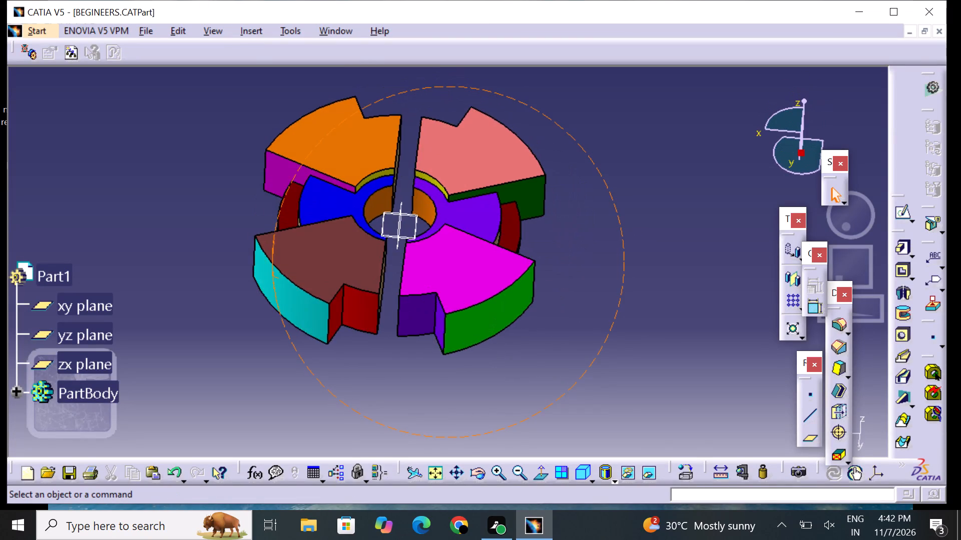
middle_click_drag(292, 283, 297, 312)
right_click_drag(292, 283, 302, 317)
middle_click_drag(332, 222, 423, 289)
scroll(423, 289, "up", 1)
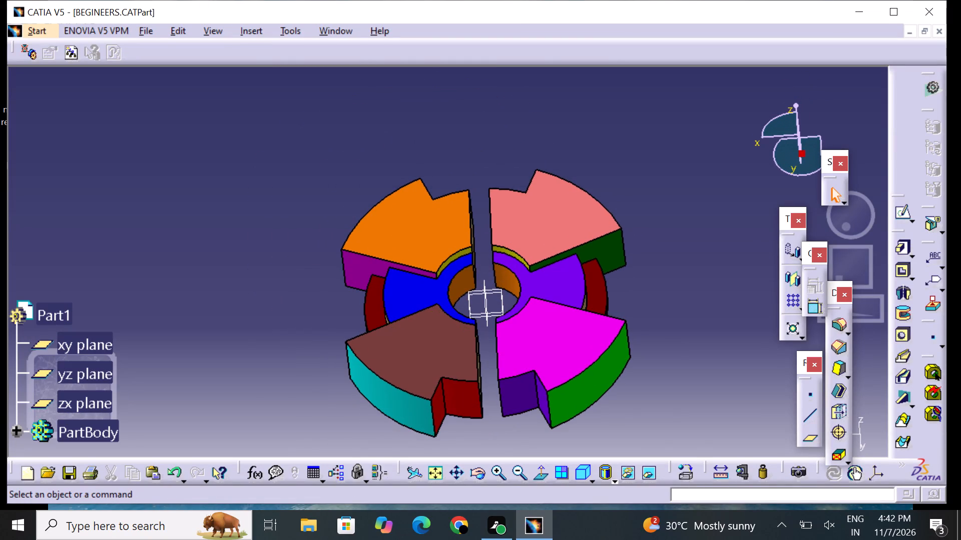
left_click(558, 231)
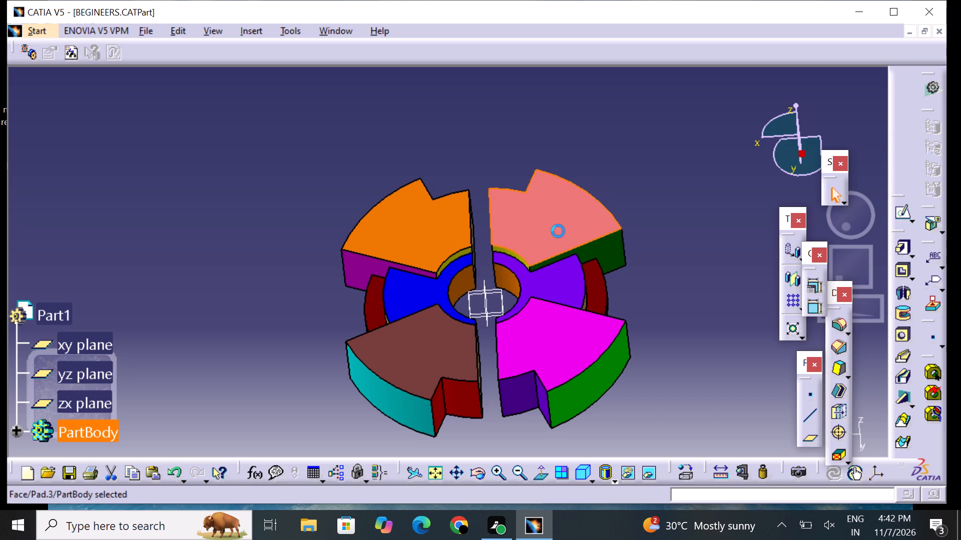
right_click(558, 231)
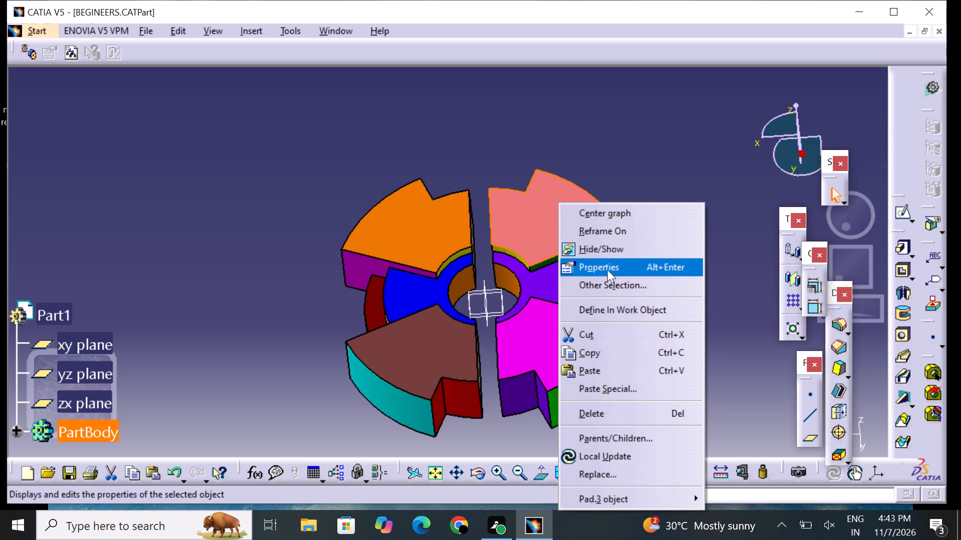
left_click(607, 268)
left_click_drag(579, 103, 581, 114)
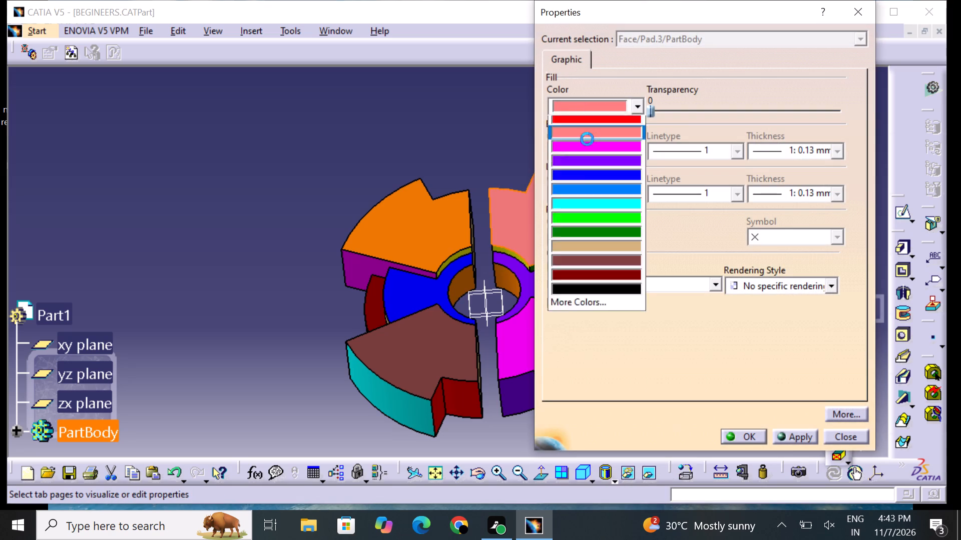
left_click(603, 321)
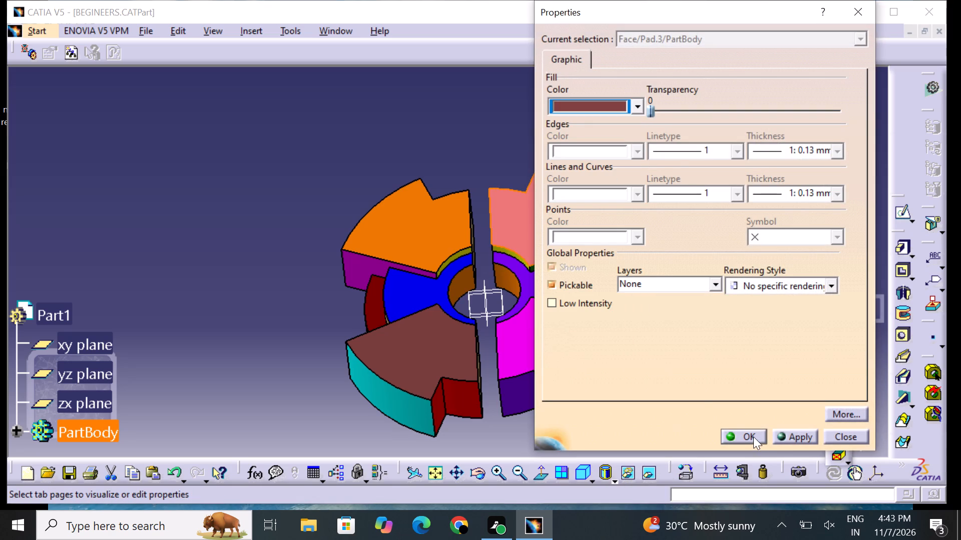
left_click(753, 436)
left_click(690, 361)
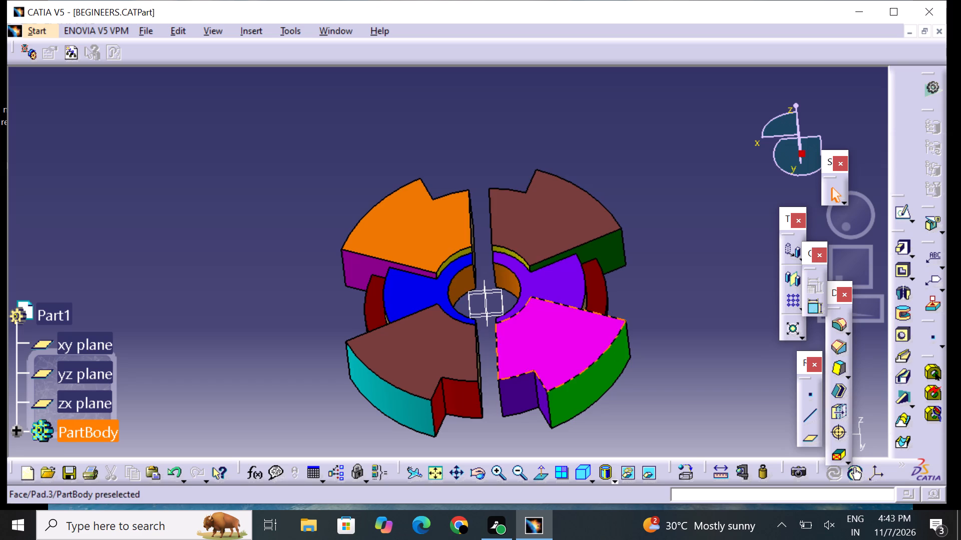
Set the fill color of the orange top face of the Pad.3 sector with the magenta radial side to magenta.
left_click(572, 319)
left_click(647, 305)
left_click(431, 218)
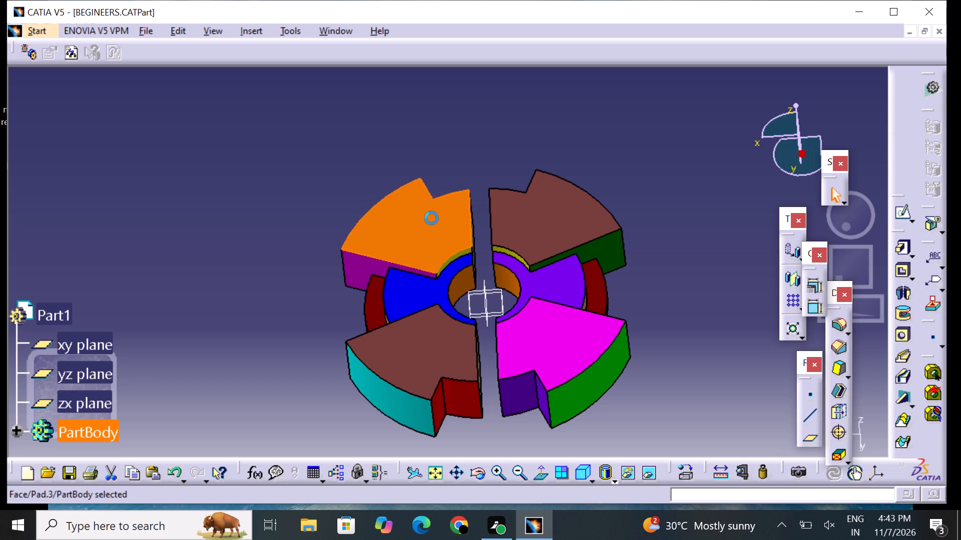
right_click(431, 220)
left_click(509, 273)
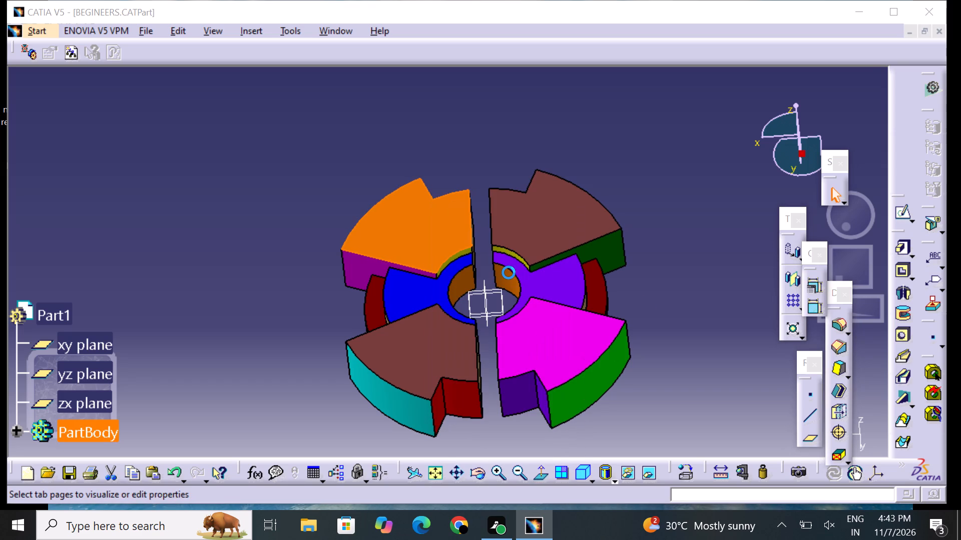
left_click(585, 111)
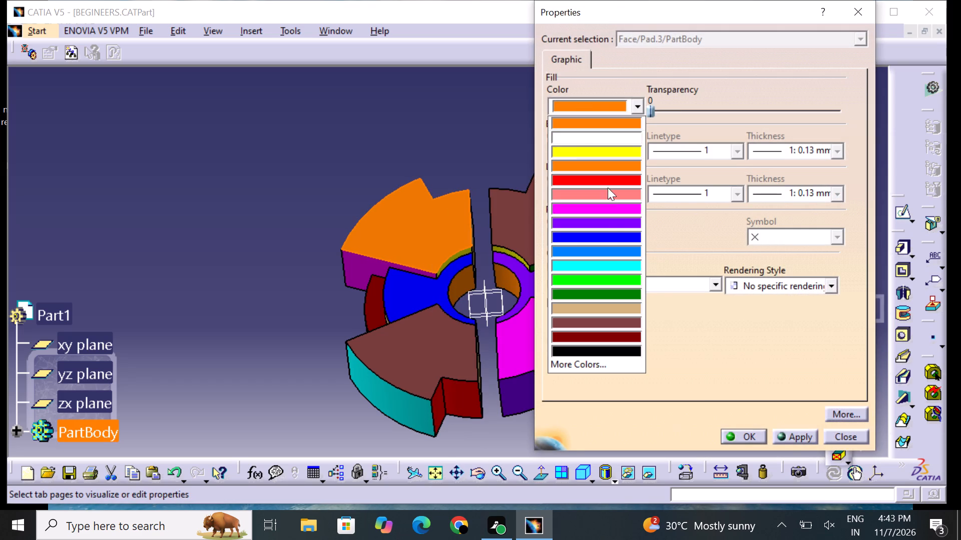
left_click(618, 212)
left_click(745, 437)
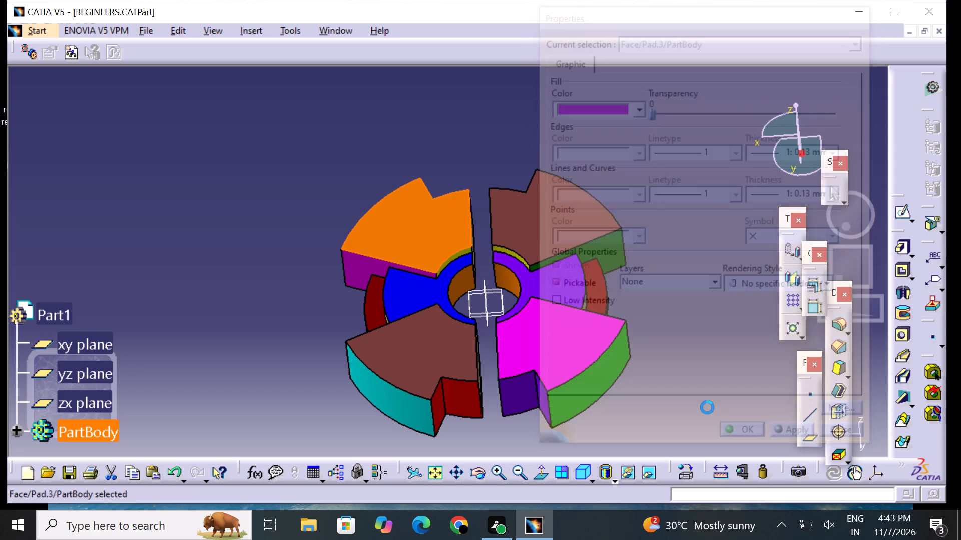
left_click(695, 397)
Examine the face colors around the whole part, including the sector tops, underside, notches, outer sides and central bore.
middle_click_drag(507, 321, 516, 264)
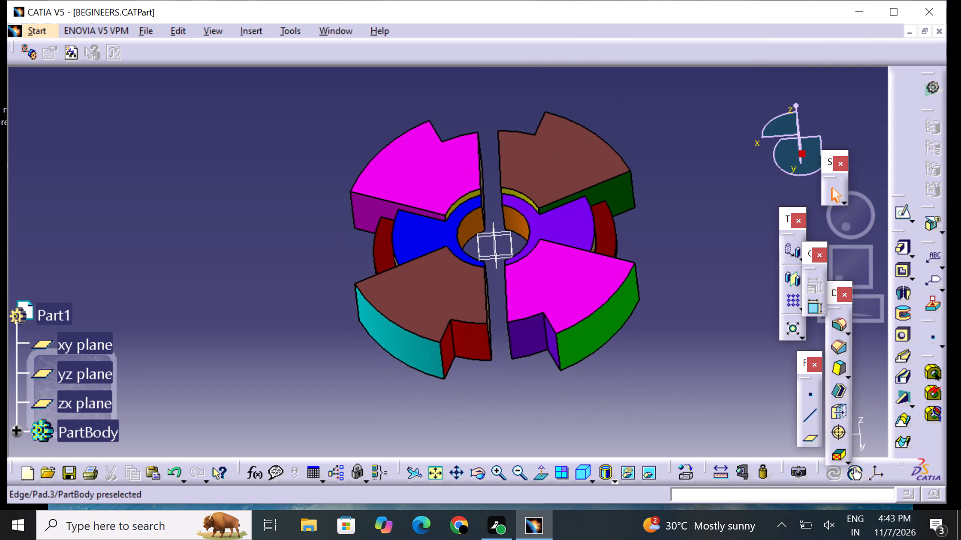
middle_click_drag(646, 254, 574, 391)
right_click_drag(650, 254, 574, 391)
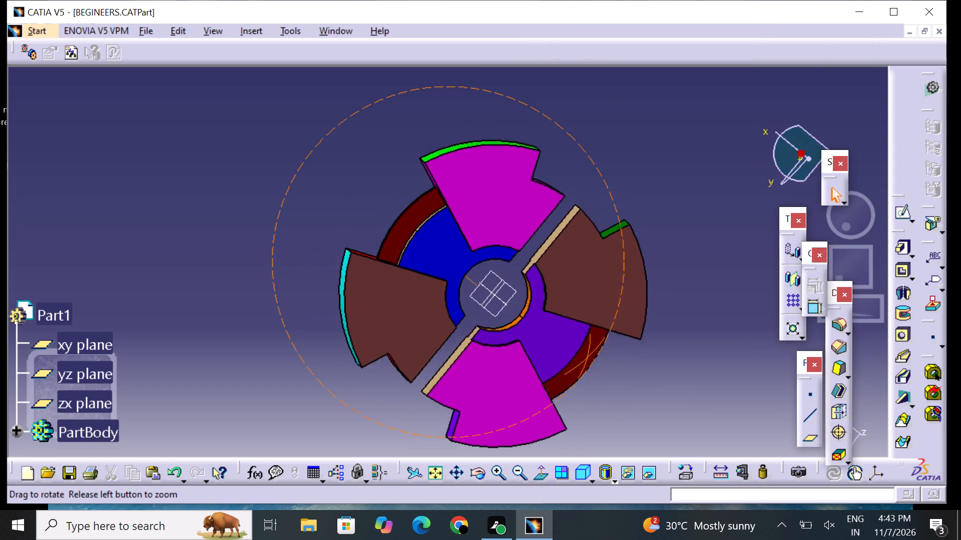
middle_click_drag(574, 391, 615, 296)
right_click_drag(574, 391, 615, 279)
middle_click_drag(477, 403, 475, 390)
right_click_drag(479, 402, 475, 390)
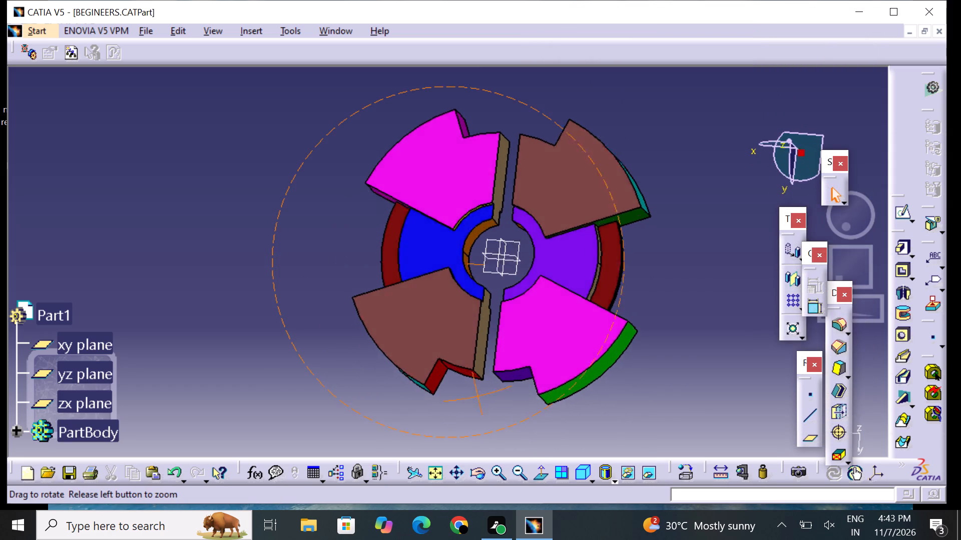
middle_click_drag(475, 390, 317, 166)
right_click_drag(475, 390, 317, 166)
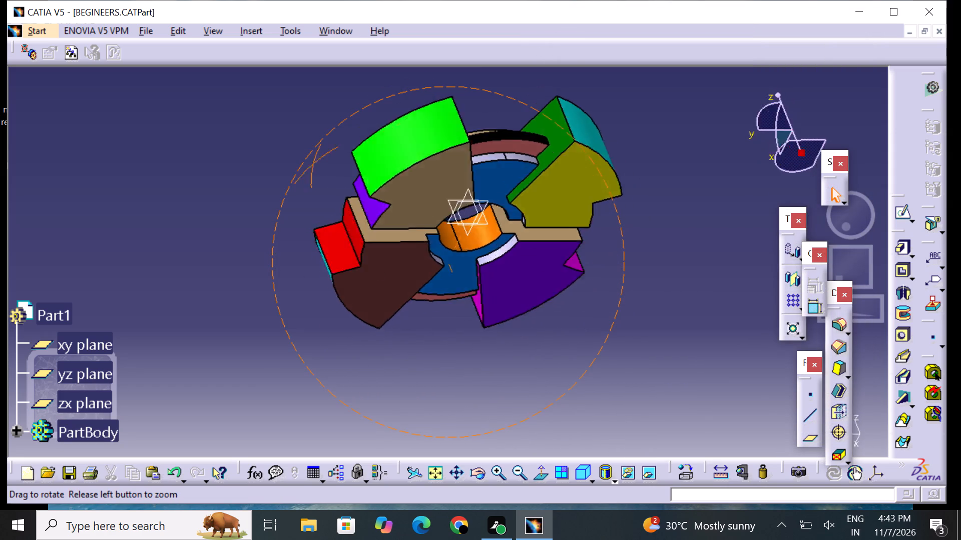
middle_click_drag(317, 166, 352, 302)
right_click_drag(317, 166, 352, 302)
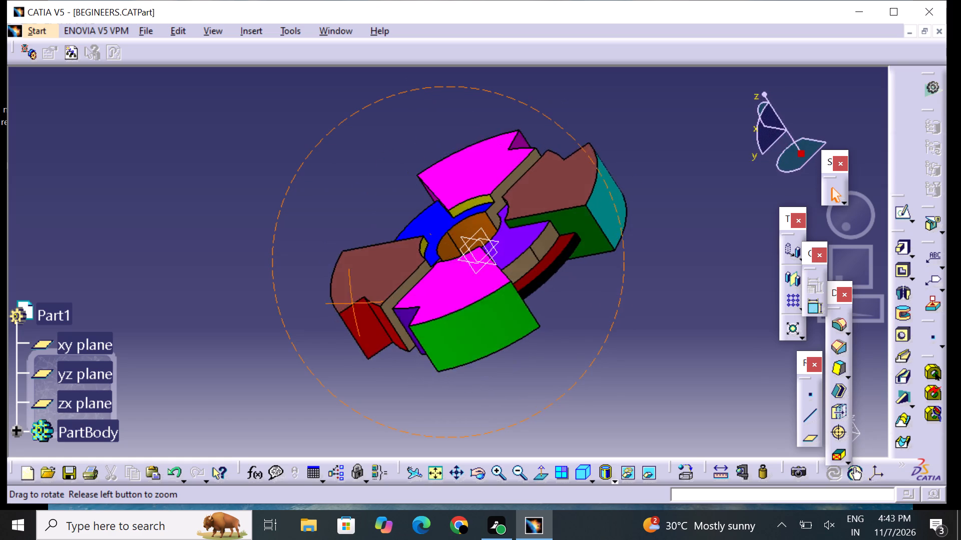
middle_click_drag(352, 302, 352, 283)
right_click_drag(352, 302, 364, 270)
middle_click_drag(406, 367, 510, 357)
right_click_drag(406, 367, 510, 357)
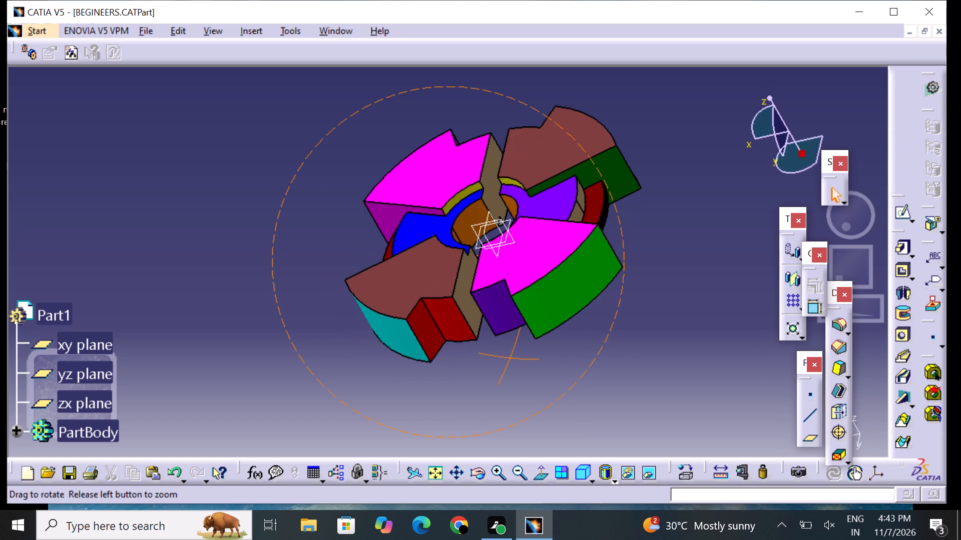
middle_click_drag(510, 357, 515, 360)
right_click_drag(510, 357, 515, 360)
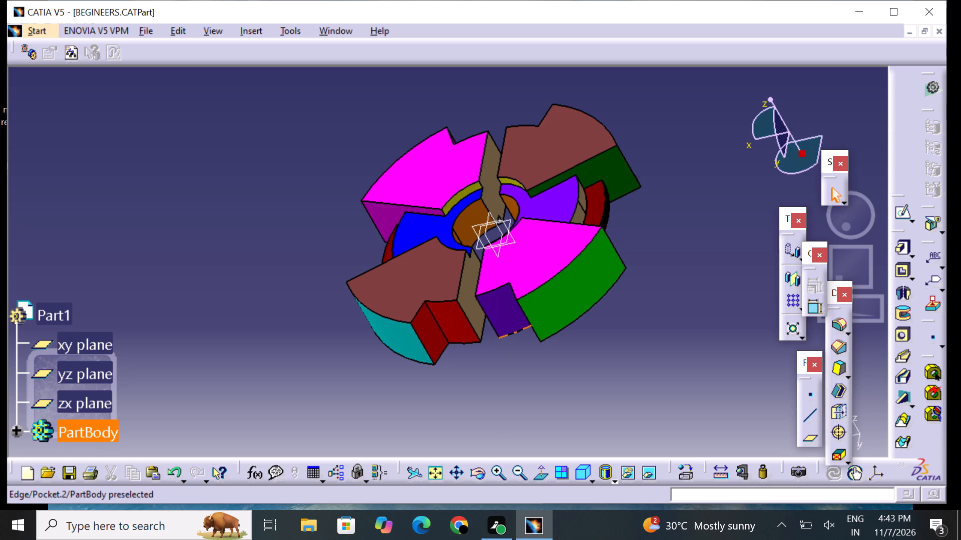
middle_click_drag(649, 249, 598, 363)
right_click_drag(649, 249, 598, 363)
middle_click_drag(611, 339, 601, 302)
right_click_drag(612, 339, 601, 302)
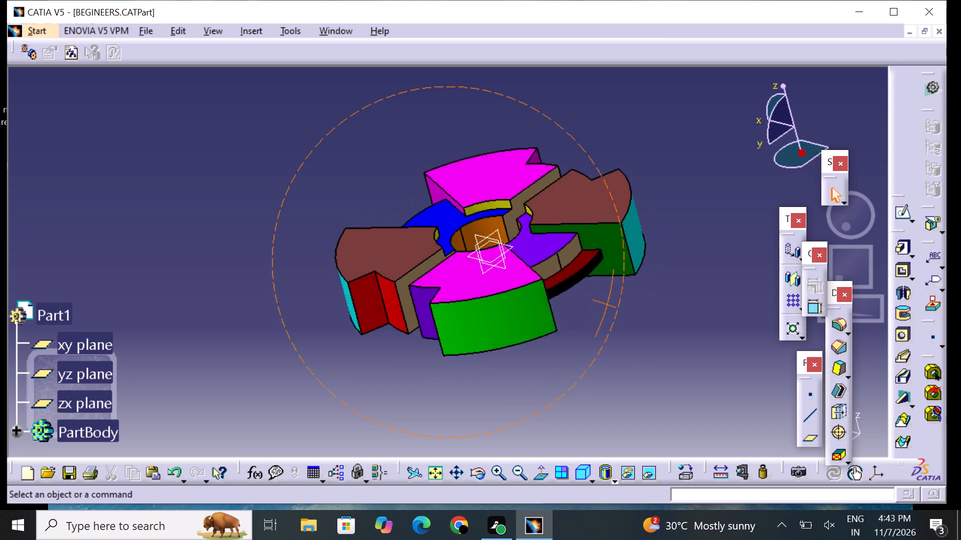
middle_click_drag(601, 302, 644, 365)
right_click_drag(601, 302, 644, 365)
middle_click_drag(322, 313, 358, 226)
right_click_drag(323, 311, 358, 226)
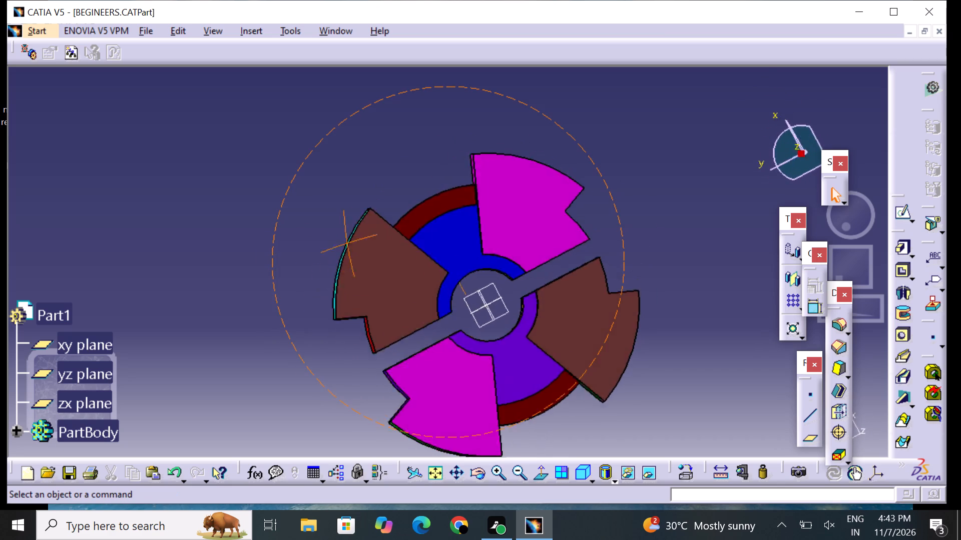
middle_click_drag(358, 226, 381, 336)
right_click_drag(358, 226, 381, 336)
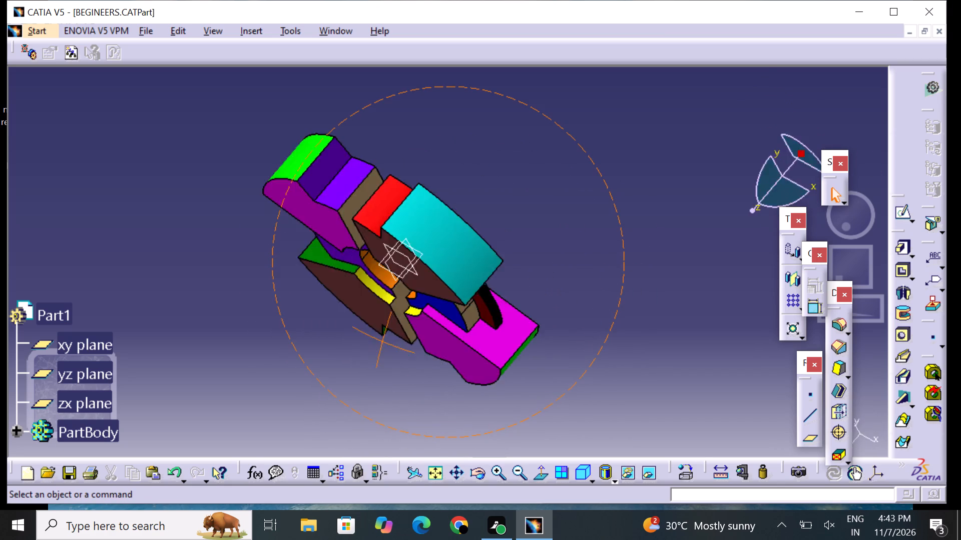
middle_click_drag(381, 336, 486, 136)
right_click_drag(381, 336, 486, 136)
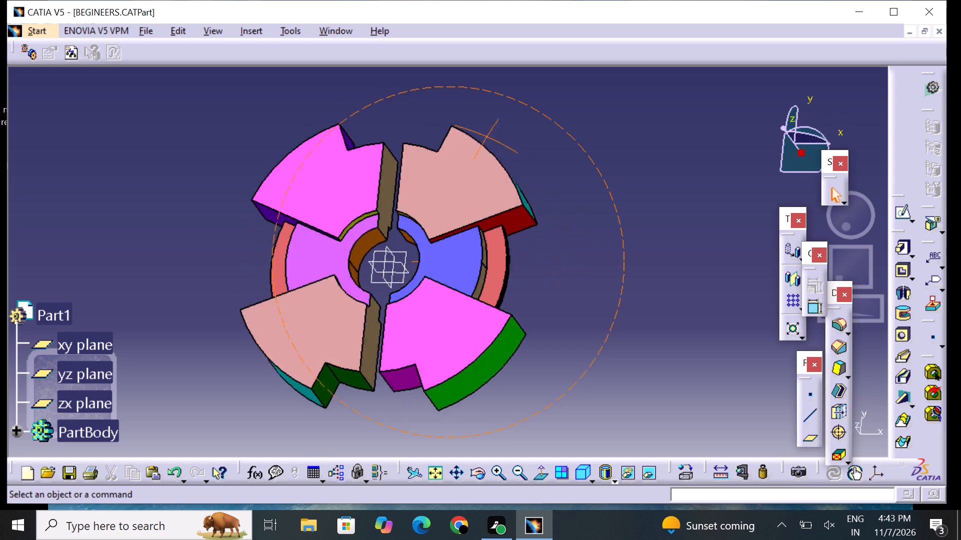
middle_click_drag(486, 136, 447, 118)
right_click_drag(486, 136, 448, 118)
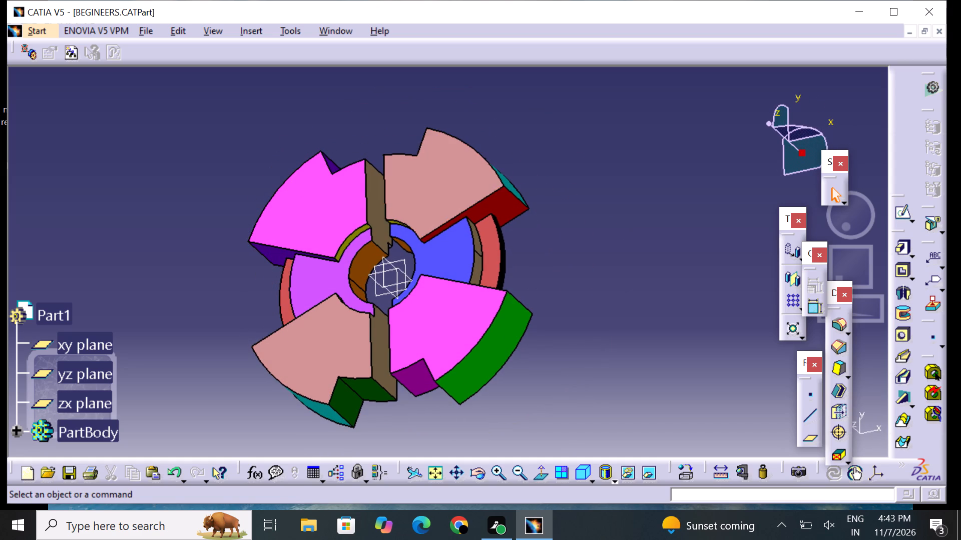
middle_click_drag(523, 239, 646, 215)
middle_click_drag(297, 243, 336, 133)
right_click_drag(297, 243, 337, 131)
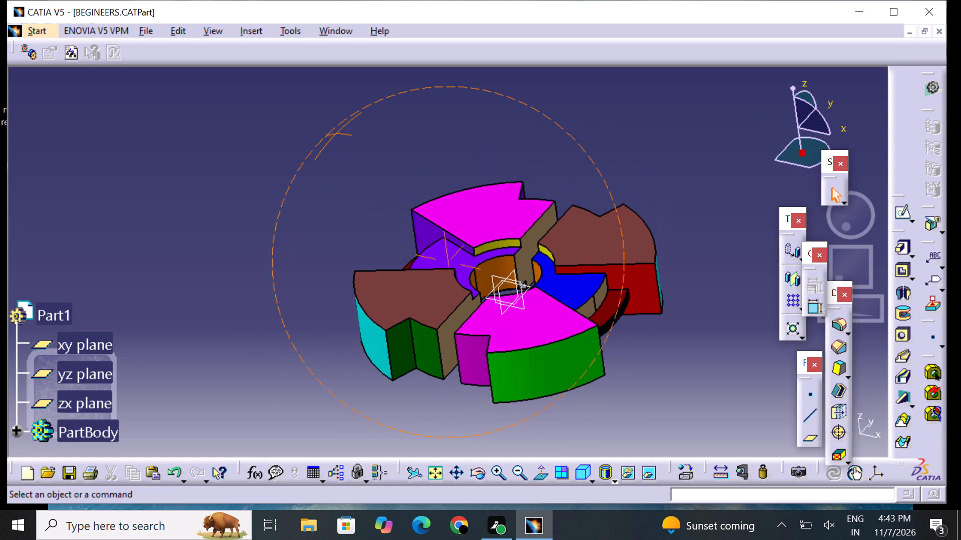
middle_click_drag(350, 158, 448, 140)
right_click_drag(350, 158, 448, 140)
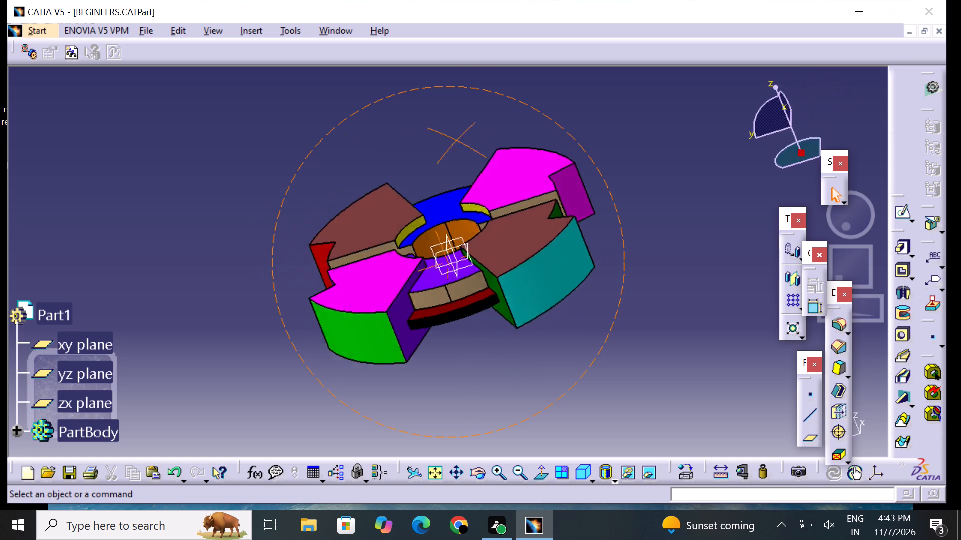
middle_click_drag(448, 140, 561, 155)
right_click_drag(448, 140, 561, 153)
middle_click_drag(568, 172, 288, 294)
right_click_drag(565, 184, 288, 294)
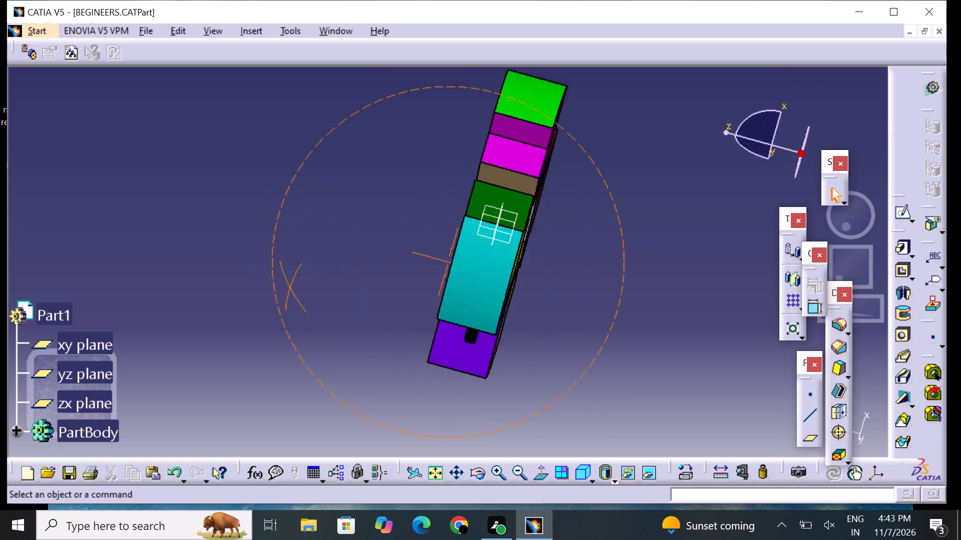
middle_click_drag(288, 294, 519, 350)
right_click_drag(288, 294, 562, 144)
middle_click_drag(365, 346, 385, 135)
right_click_drag(366, 346, 386, 134)
scroll(122, 240, "down", 4)
middle_click_drag(245, 363, 291, 349)
right_click_drag(247, 359, 291, 349)
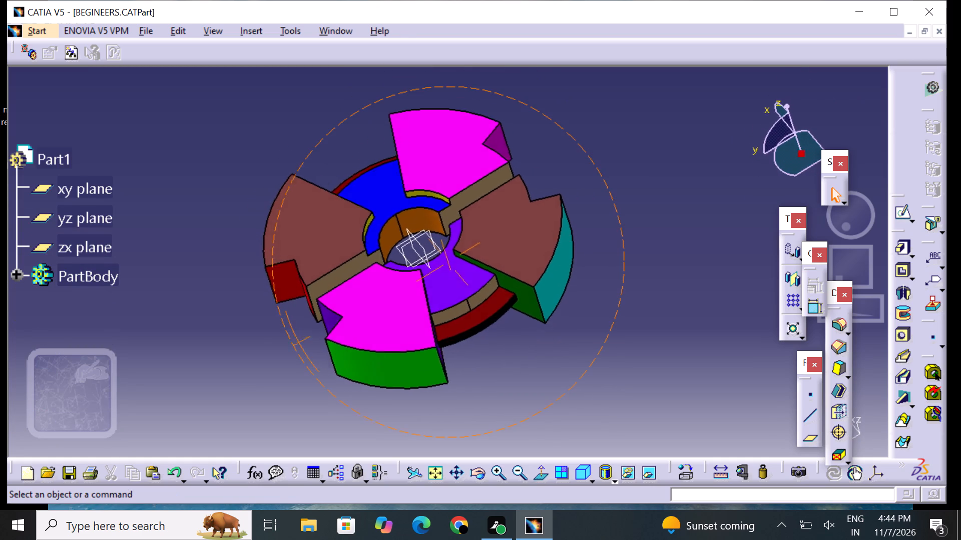
middle_click_drag(291, 349, 342, 341)
right_click_drag(291, 349, 348, 345)
Expand PartBody in the specification tree, review its pads, pockets and sketches, and collapse it again.
left_click(12, 284)
left_click(17, 273)
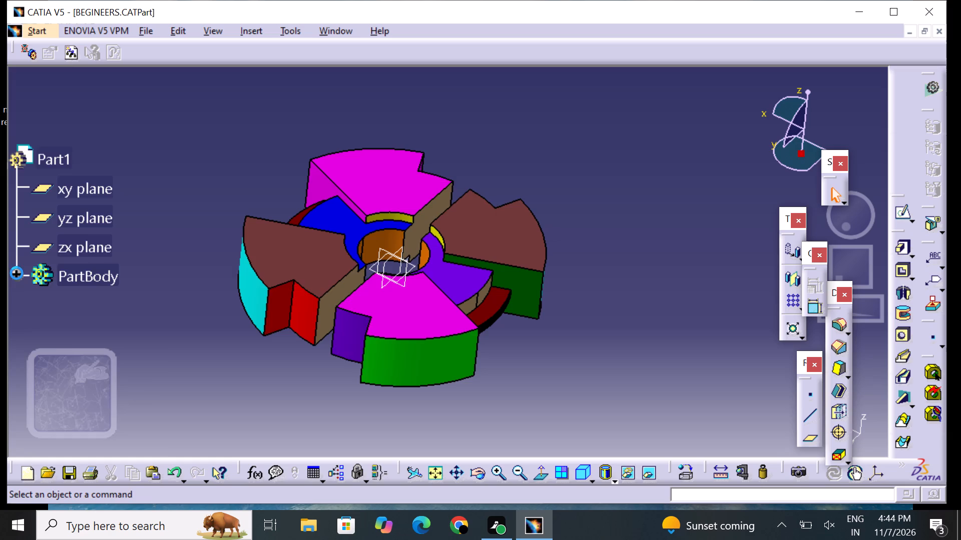
scroll(100, 305, "down", 9)
scroll(100, 305, "up", 8)
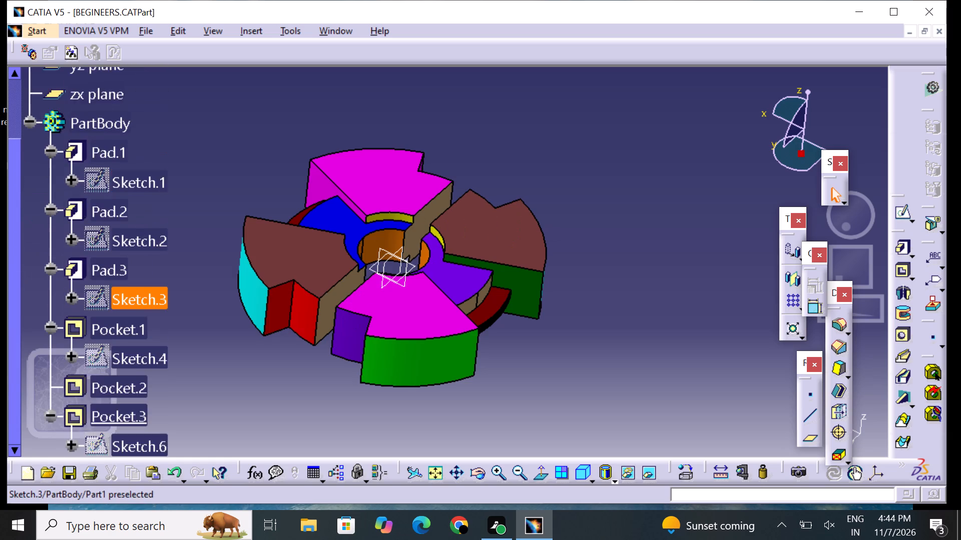
scroll(100, 305, "up", 5)
left_click(35, 277)
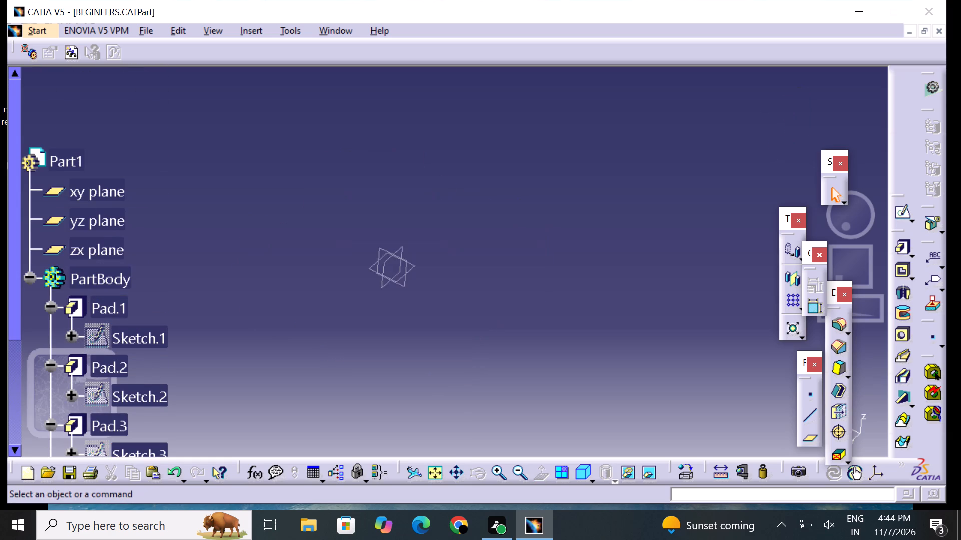
left_click(34, 276)
left_click(198, 302)
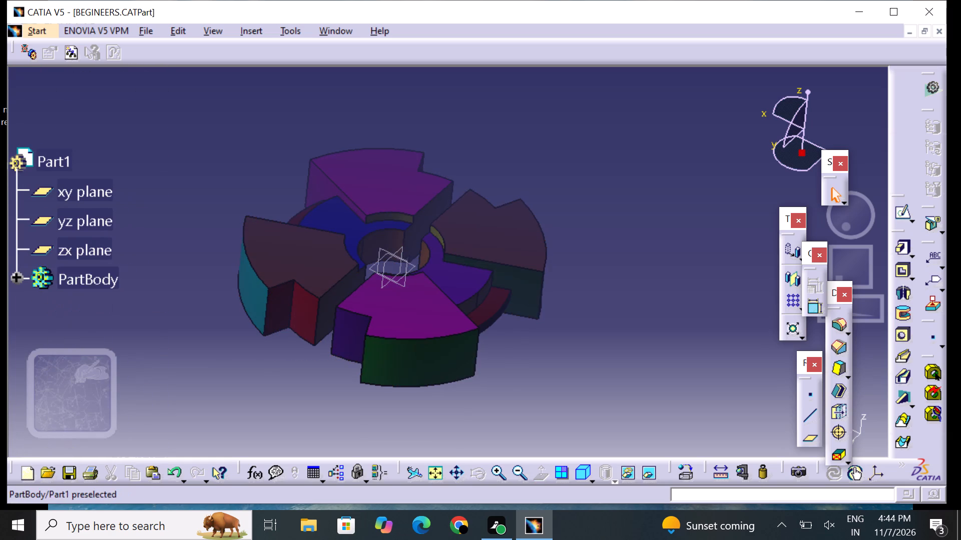
left_click(17, 257)
Examine the colored sector tops, notches and outer sides from oblique views above the part.
middle_click_drag(177, 323, 274, 382)
right_click_drag(179, 323, 274, 382)
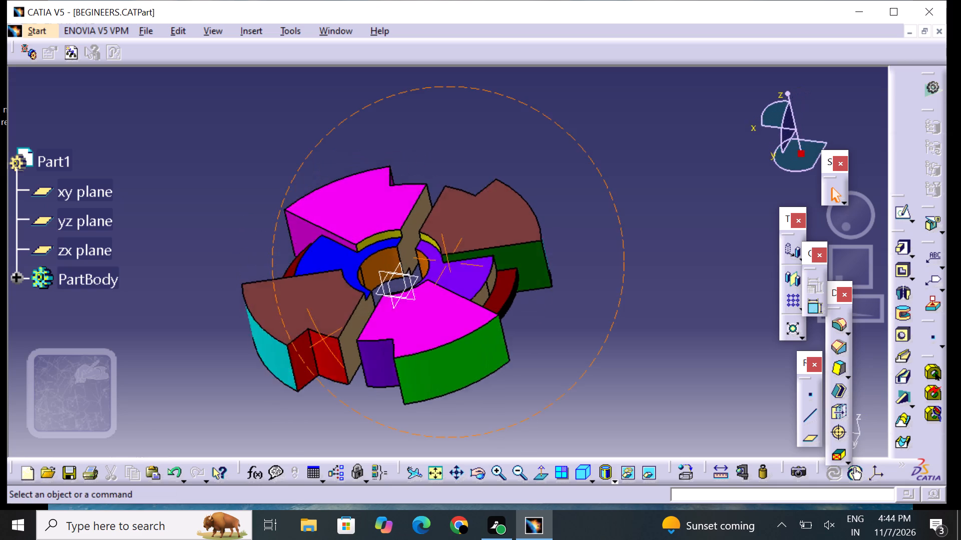
middle_click_drag(274, 382, 305, 388)
right_click_drag(274, 382, 305, 388)
middle_click_drag(323, 169, 360, 158)
middle_click_drag(291, 243, 327, 192)
right_click_drag(291, 243, 327, 192)
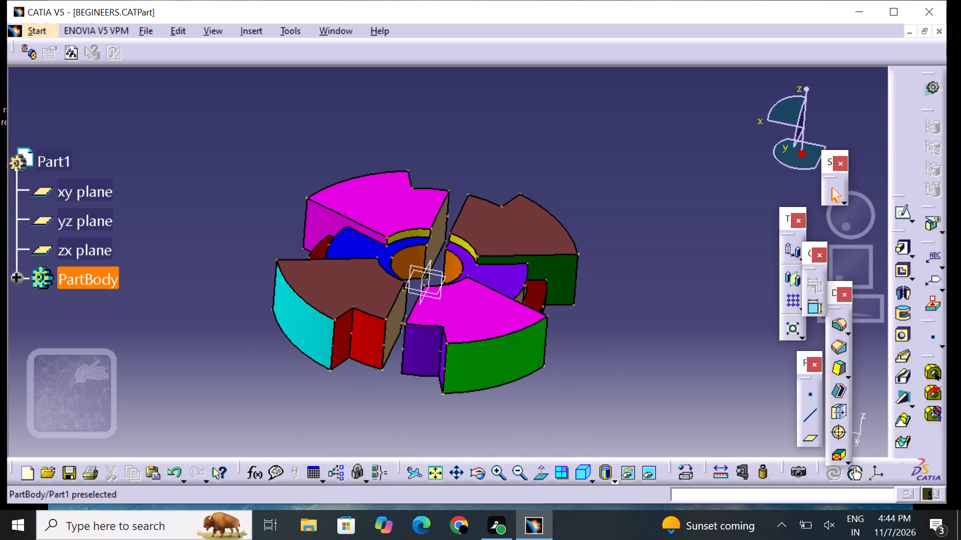
left_click(72, 273)
left_click(183, 313)
Expand PartBody in the specification tree, review its pads, pockets and sketches, and collapse it again.
left_click(42, 279)
left_click(93, 325)
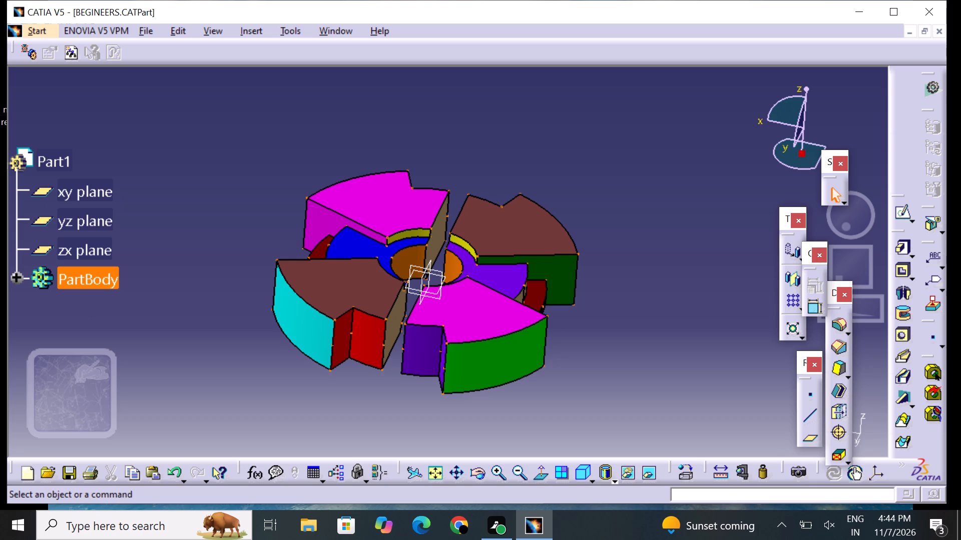
left_click(18, 281)
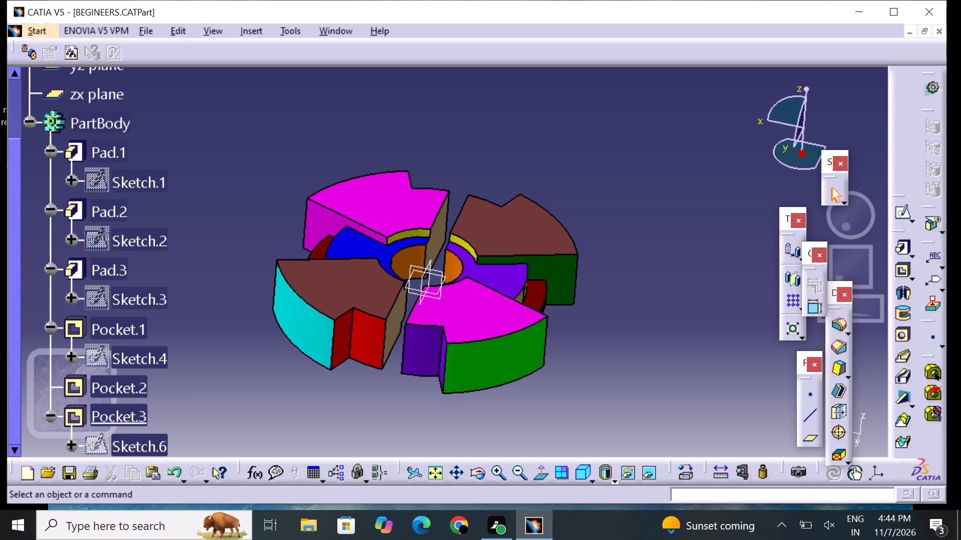
scroll(49, 260, "down", 1)
scroll(49, 259, "up", 2)
left_click(29, 155)
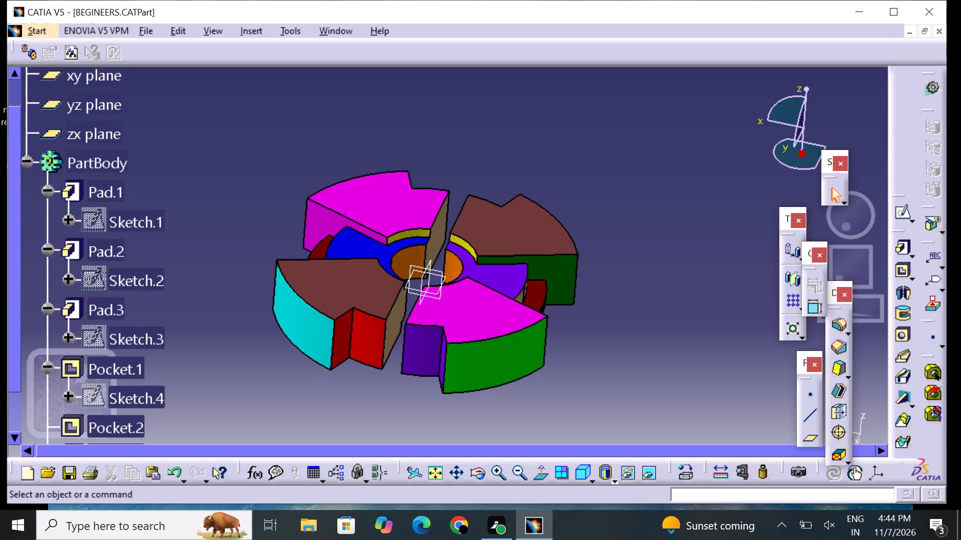
left_click(33, 165)
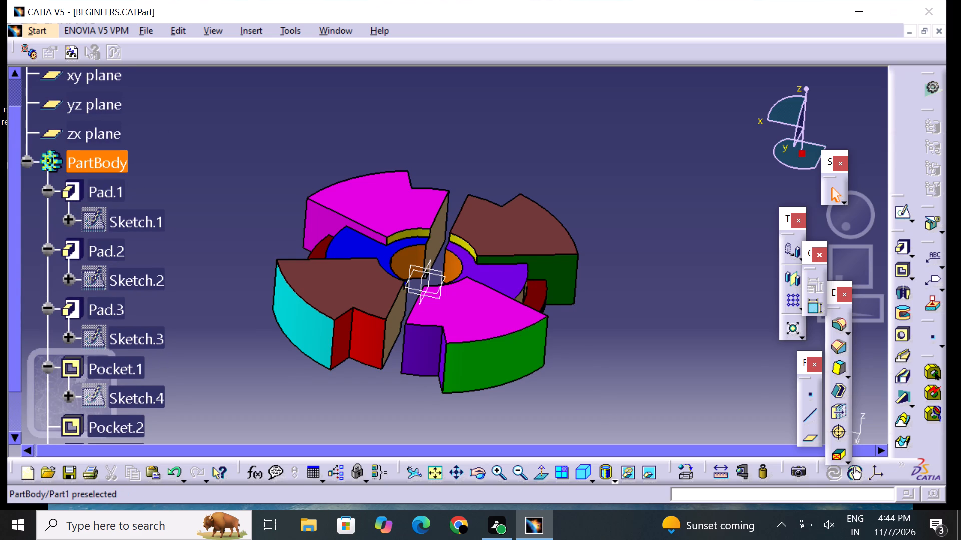
left_click(30, 161)
left_click(167, 244)
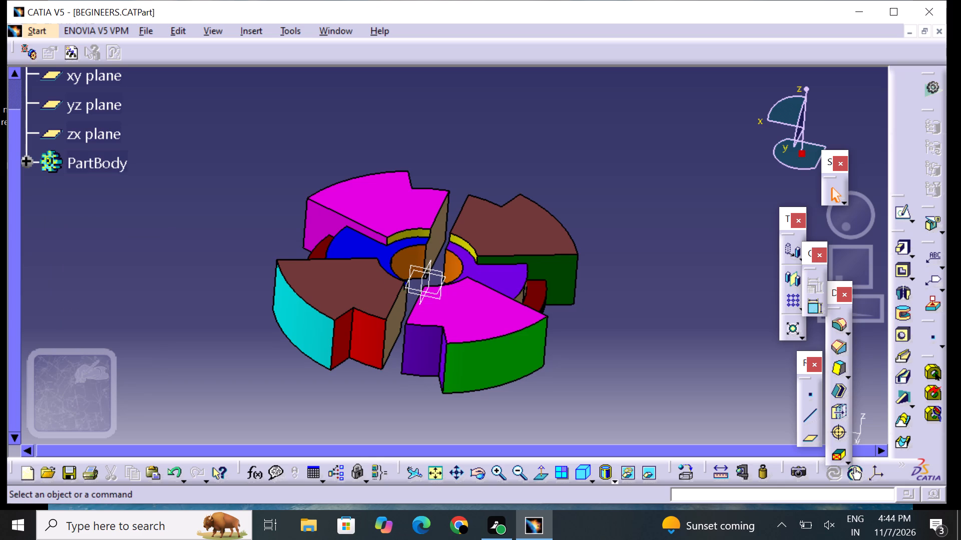
Examine the face colors of the sector tops, notches, outer sides and central bore from several oblique angles.
middle_click_drag(617, 334, 597, 263)
right_click_drag(617, 334, 597, 262)
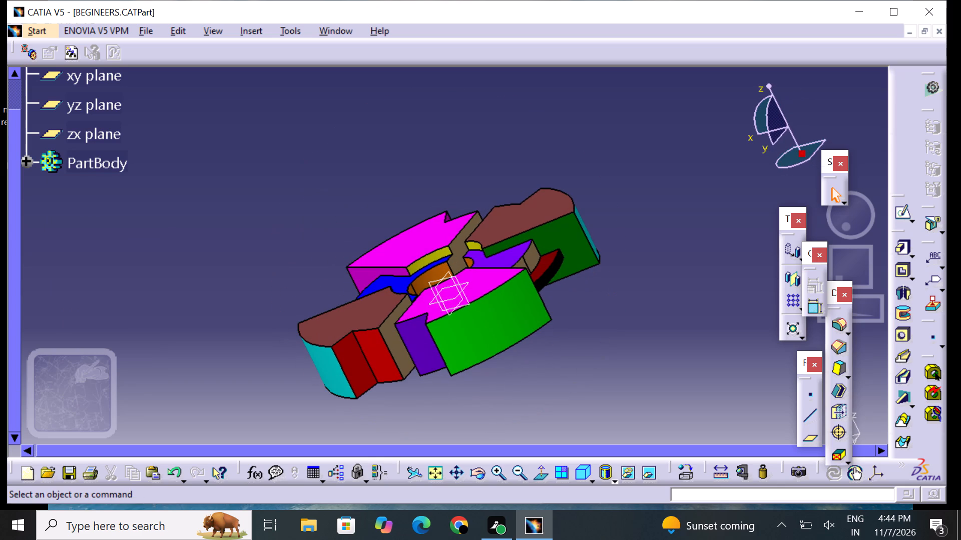
middle_click_drag(427, 177, 450, 225)
right_click_drag(436, 206, 450, 225)
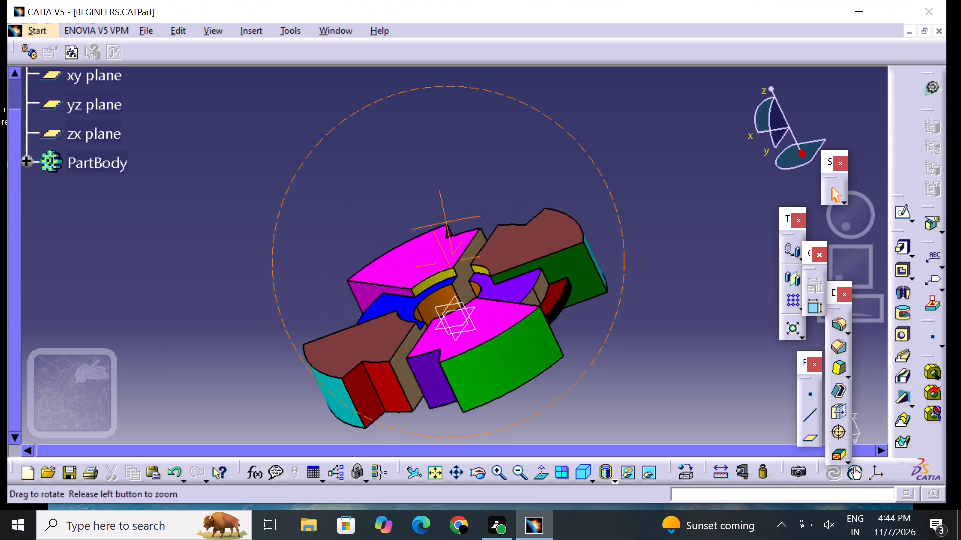
right_click_drag(450, 225, 504, 249)
middle_click_drag(450, 225, 504, 249)
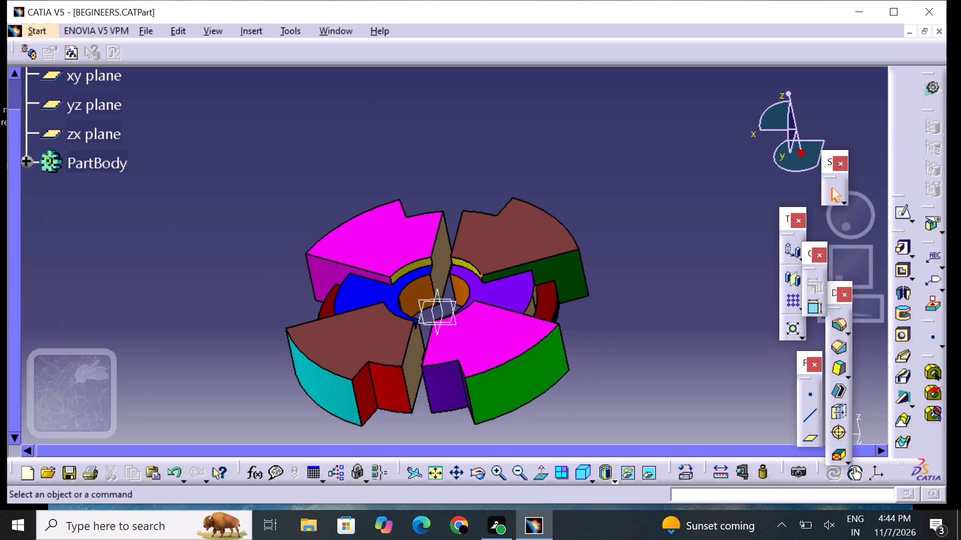
middle_click_drag(291, 177, 341, 142)
right_click_drag(291, 177, 342, 142)
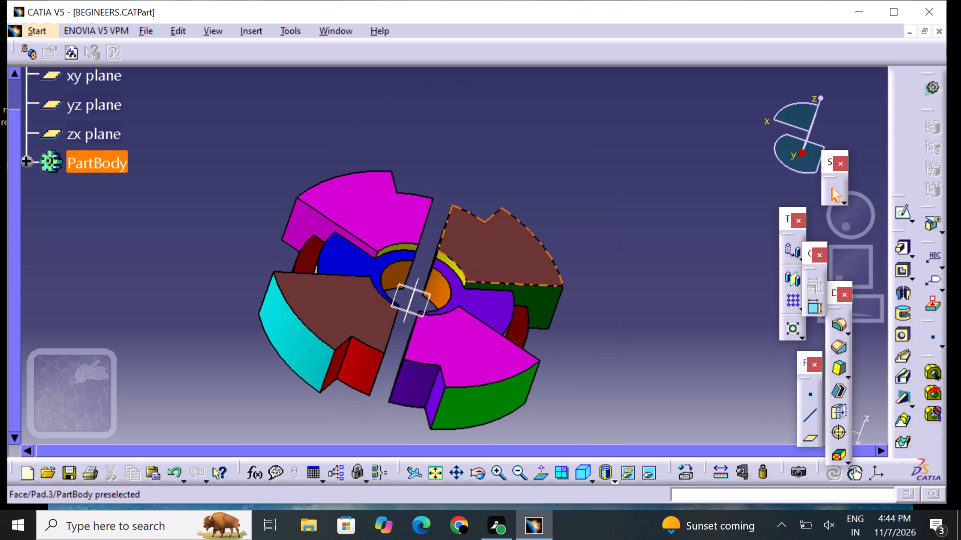
middle_click_drag(510, 269, 540, 216)
middle_click_drag(585, 296, 585, 252)
right_click_drag(585, 295, 585, 252)
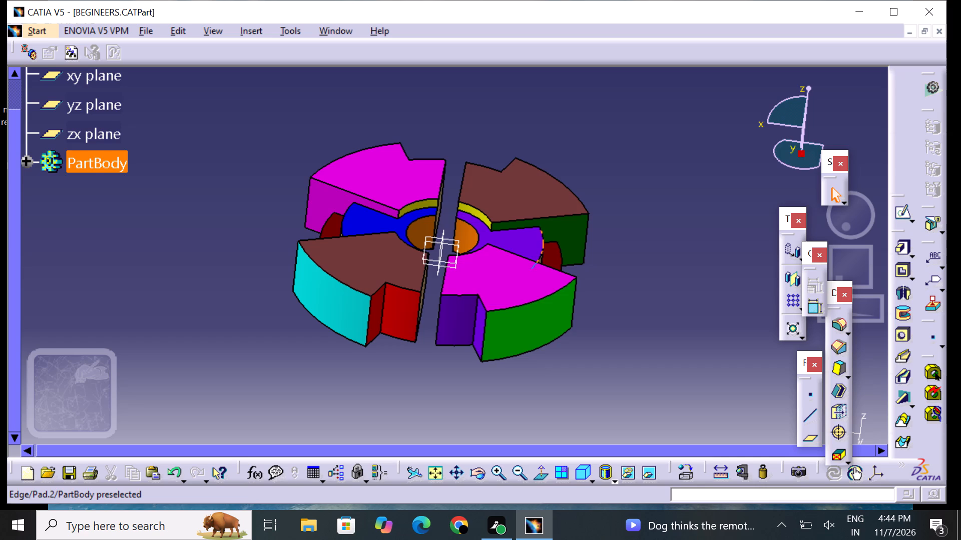
middle_click_drag(342, 101, 392, 212)
right_click_drag(342, 117, 392, 212)
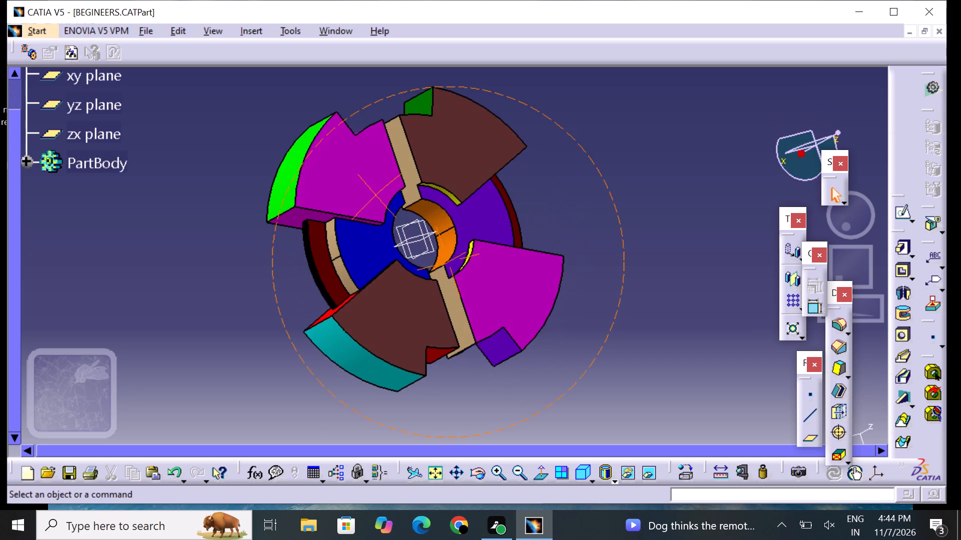
right_click_drag(392, 212, 397, 212)
middle_click_drag(392, 212, 397, 212)
middle_click_drag(570, 210, 404, 99)
right_click_drag(570, 210, 404, 99)
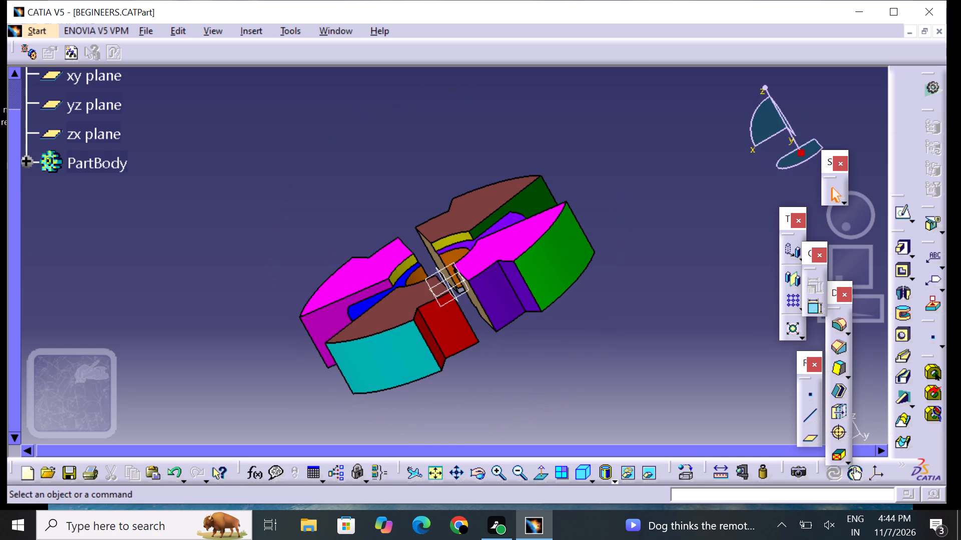
middle_click_drag(296, 264, 371, 254)
right_click_drag(297, 264, 372, 254)
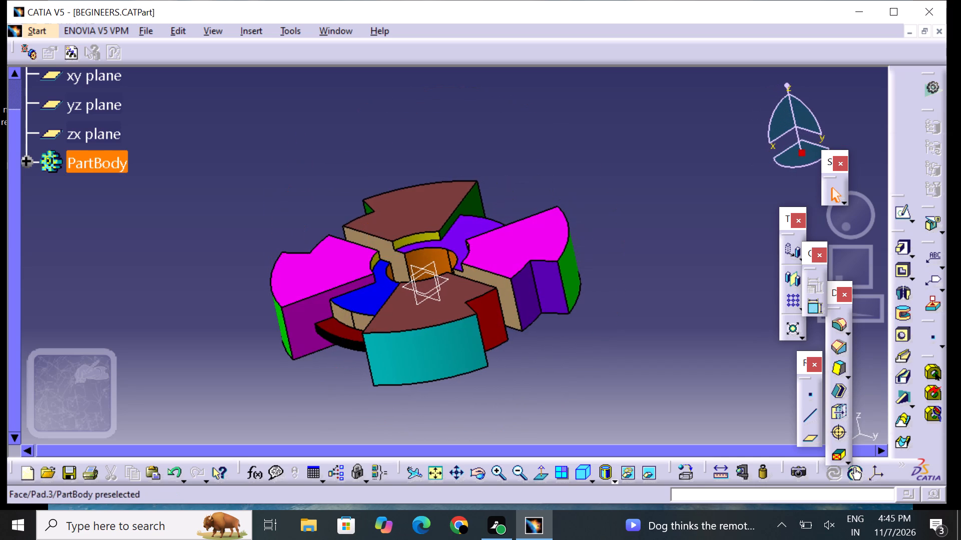
Set the fill color of the magenta top face of the Pad.3 sector with the purple notch to orange.
left_click(437, 214)
middle_click_drag(418, 160, 417, 164)
right_click_drag(418, 160, 417, 164)
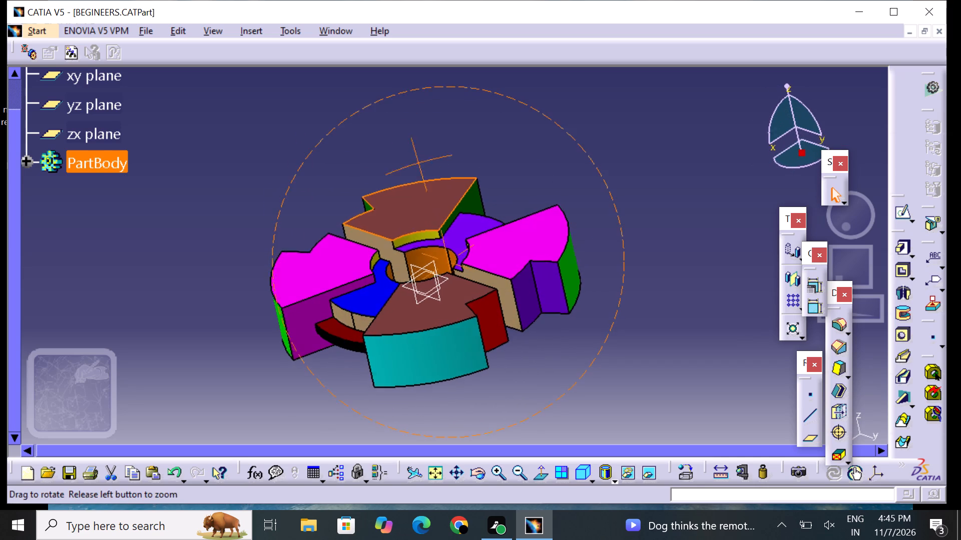
middle_click_drag(417, 164, 393, 233)
right_click_drag(417, 164, 393, 233)
left_click(532, 272)
left_click(522, 253)
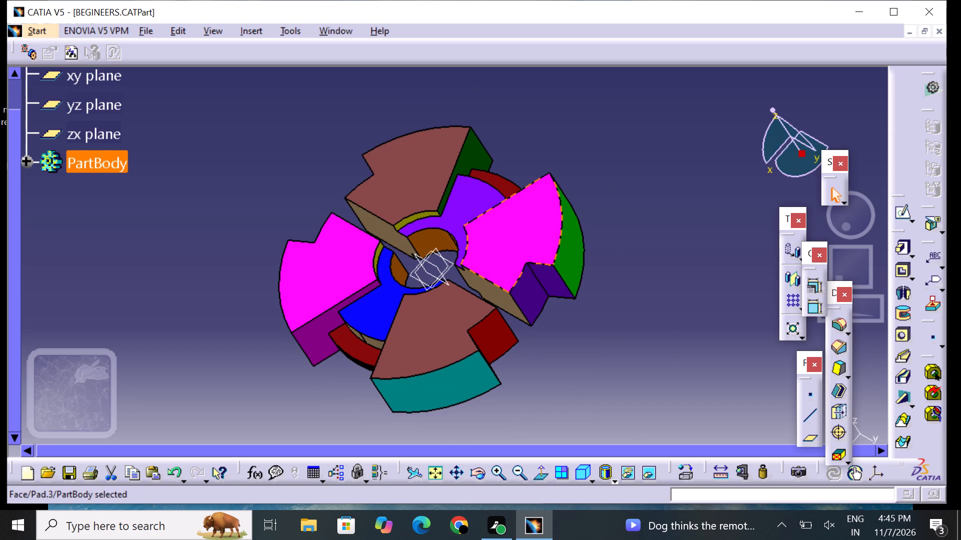
right_click(522, 249)
left_click(546, 265)
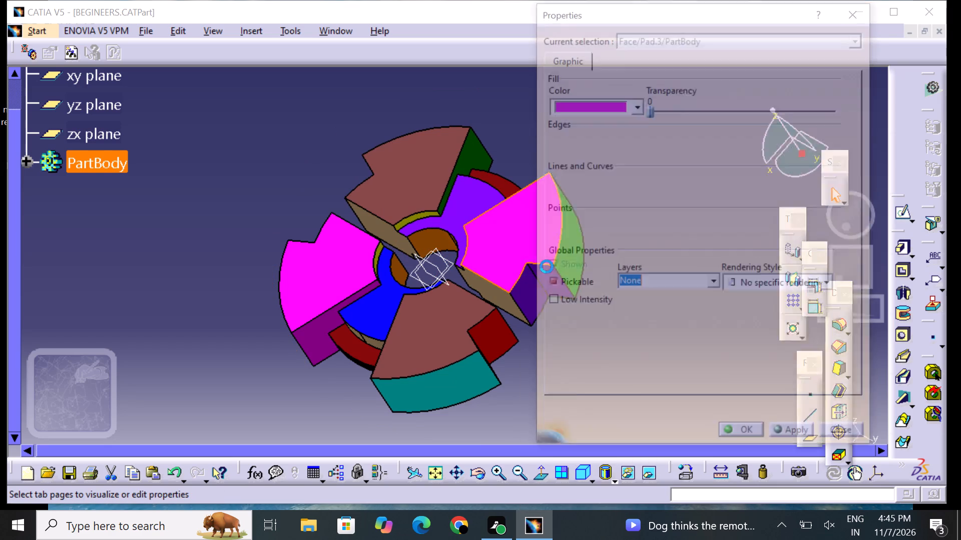
left_click(587, 102)
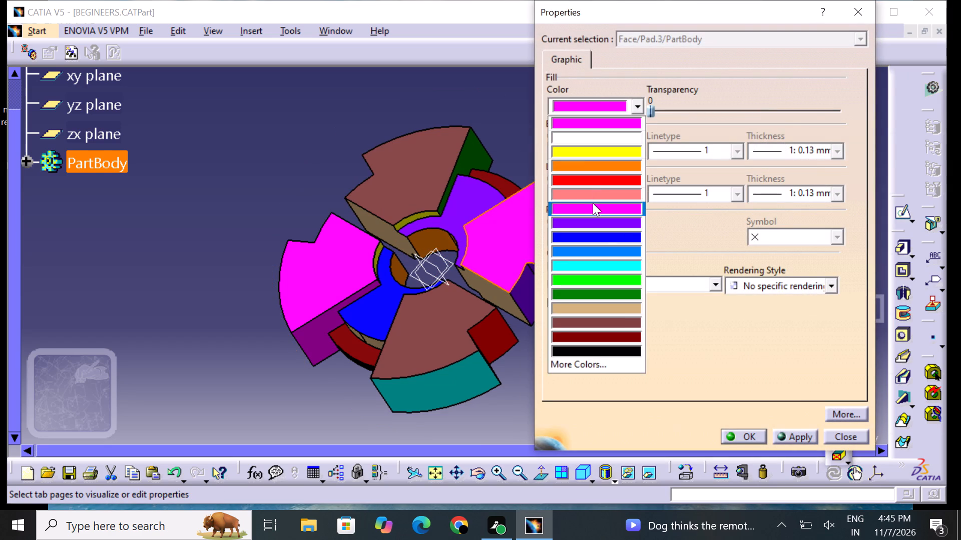
left_click(597, 198)
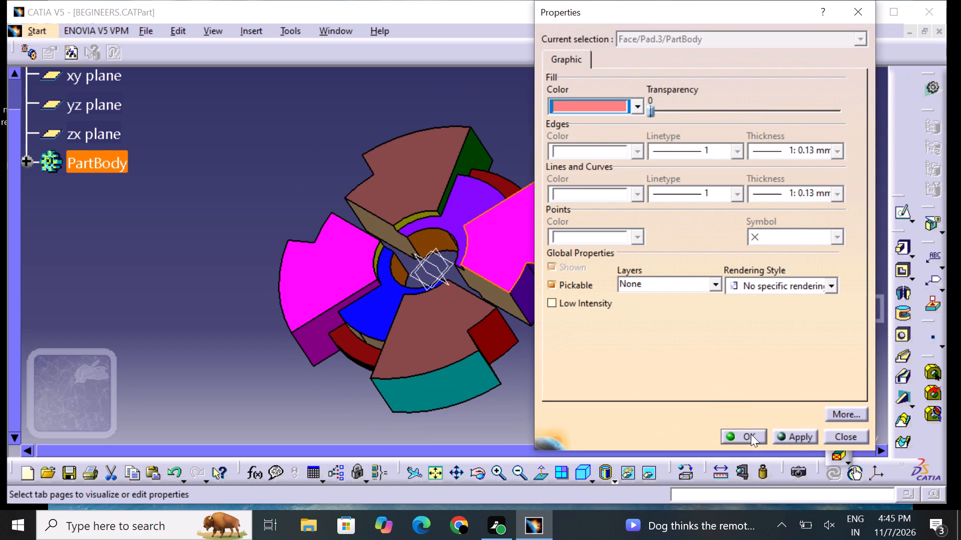
left_click_drag(581, 99, 581, 104)
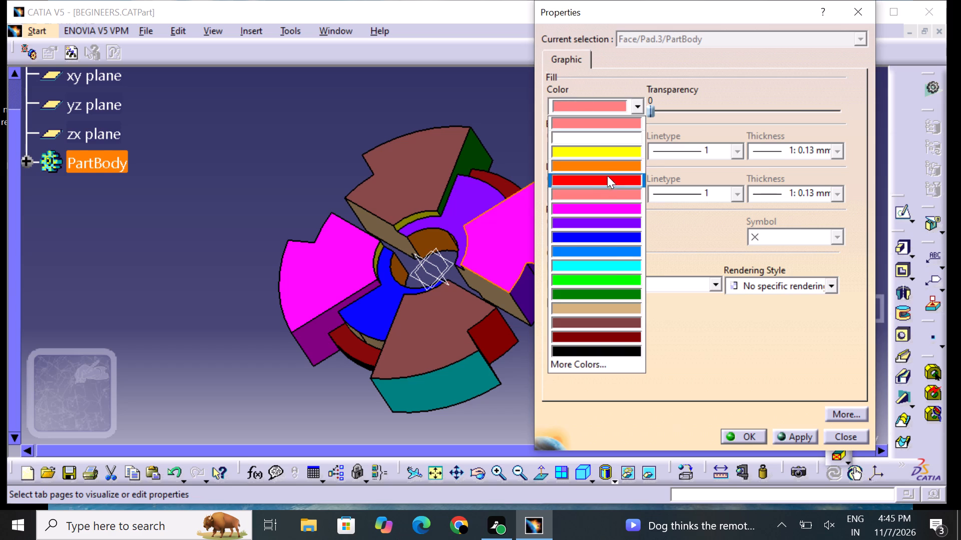
left_click(606, 167)
left_click(749, 429)
left_click_drag(610, 360, 612, 358)
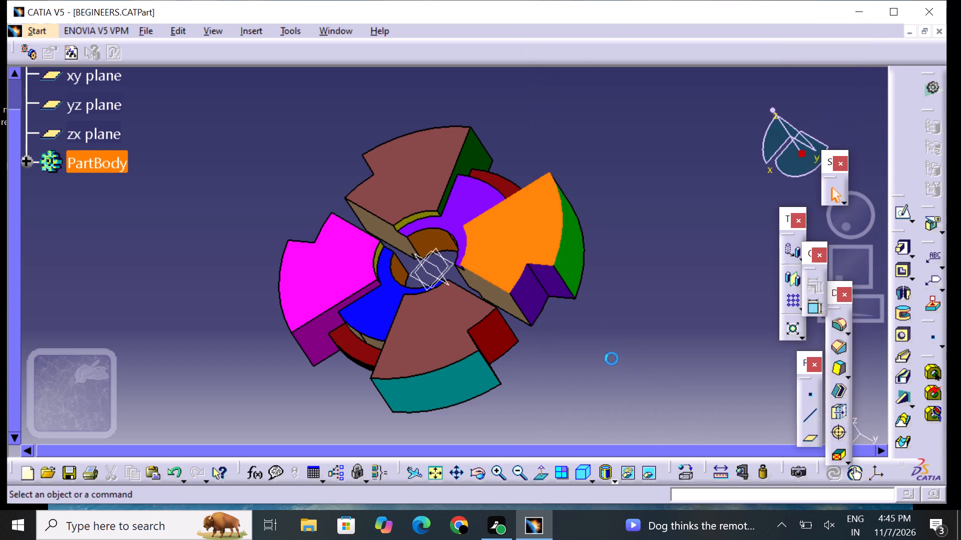
left_click_drag(612, 358, 612, 345)
Set the fill color of the brown top face of the Pad.3 sector with the dark green radial side to red.
left_click(430, 178)
right_click(430, 178)
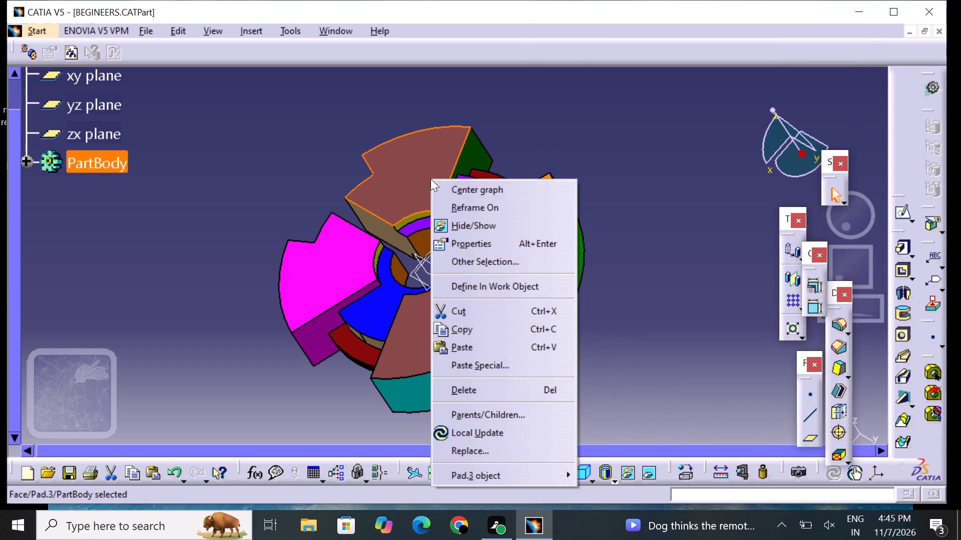
left_click(479, 247)
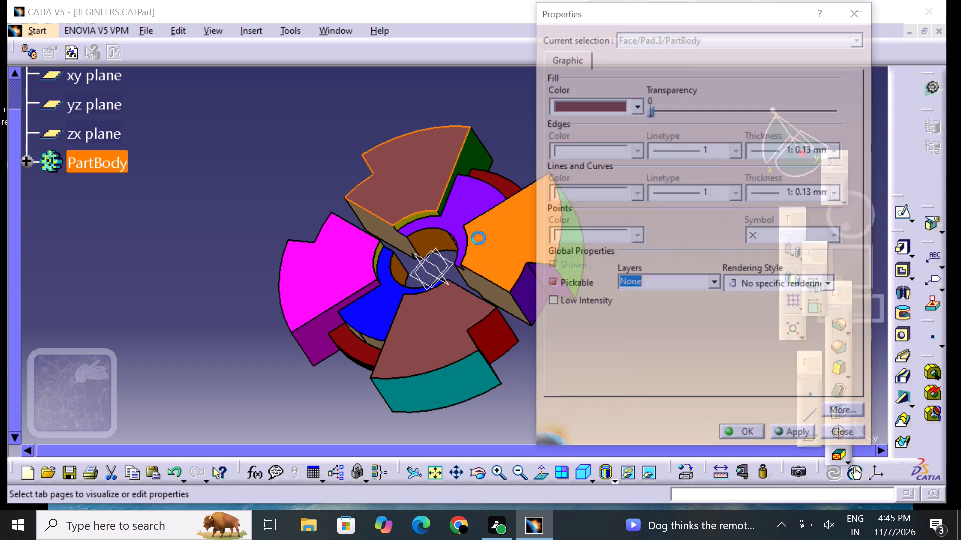
left_click_drag(572, 99, 573, 108)
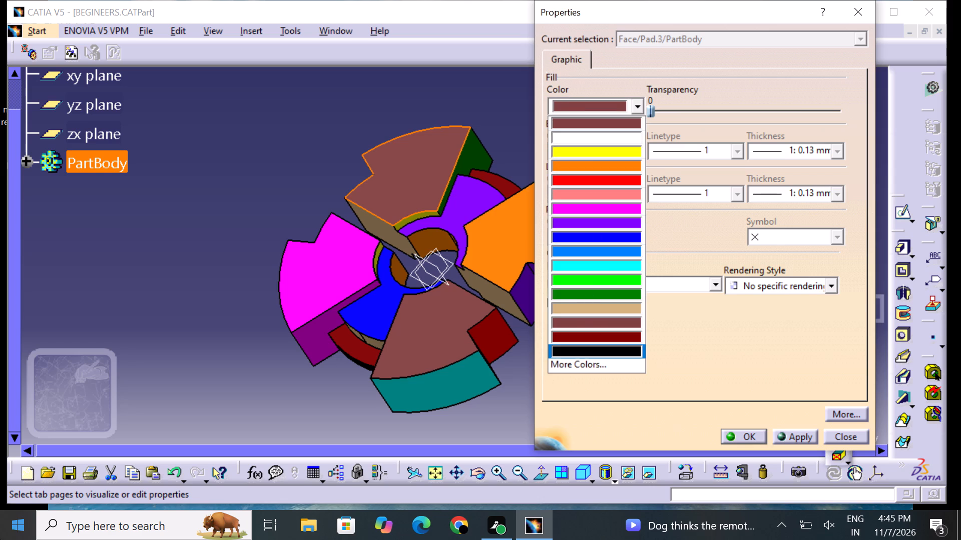
left_click(584, 180)
left_click(750, 427)
left_click(748, 433)
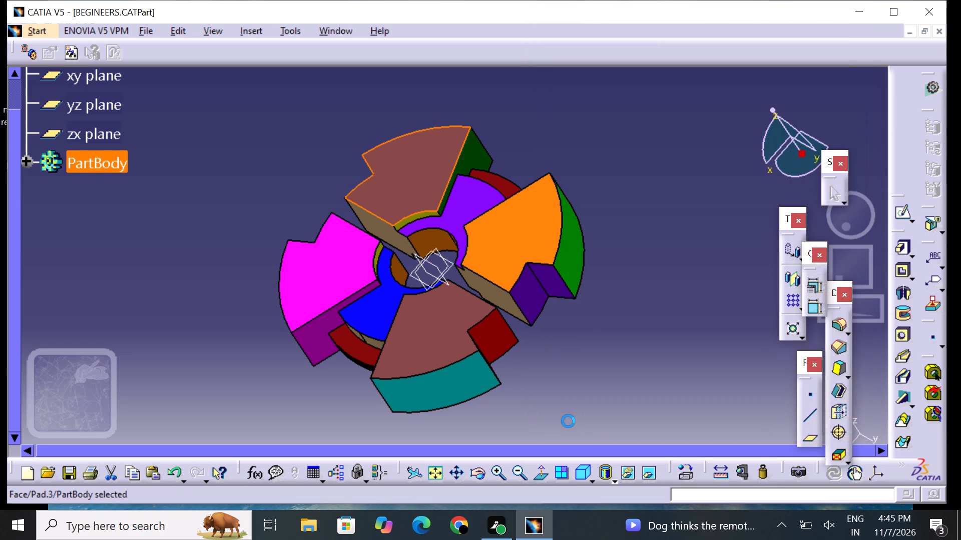
left_click(568, 419)
Examine the four sector tops and the recessed faces around the bore from oblique views above the part.
middle_click_drag(298, 372, 364, 292)
right_click_drag(299, 371, 364, 292)
middle_click_drag(254, 213, 306, 310)
right_click_drag(254, 213, 306, 310)
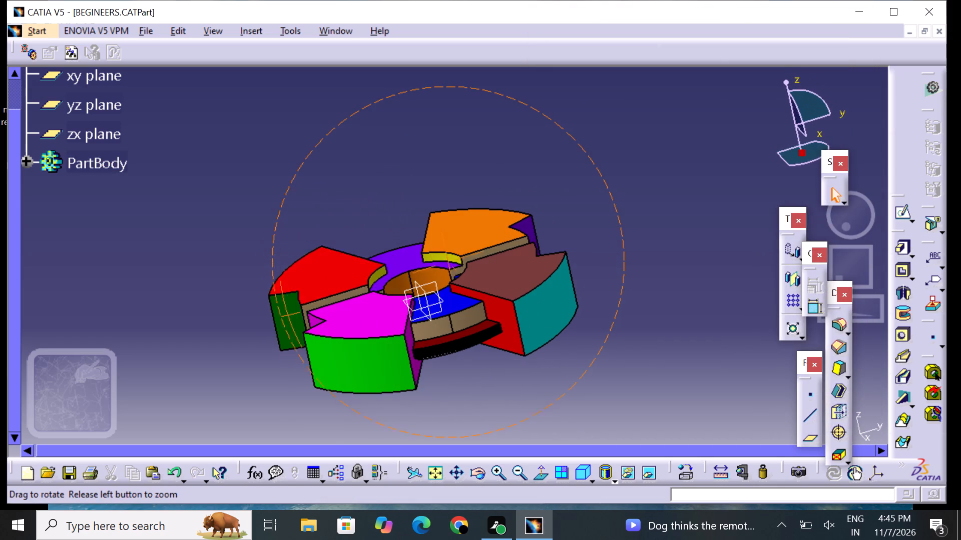
middle_click_drag(282, 180, 300, 205)
right_click_drag(282, 180, 308, 210)
middle_click_drag(376, 271, 381, 245)
middle_click_drag(306, 128, 330, 167)
right_click_drag(306, 128, 330, 167)
middle_click_drag(574, 328, 468, 350)
right_click_drag(575, 328, 468, 350)
Set the fill color of the purple recessed Pad.2 face between the red and orange sectors to blue.
left_click(424, 211)
right_click(424, 211)
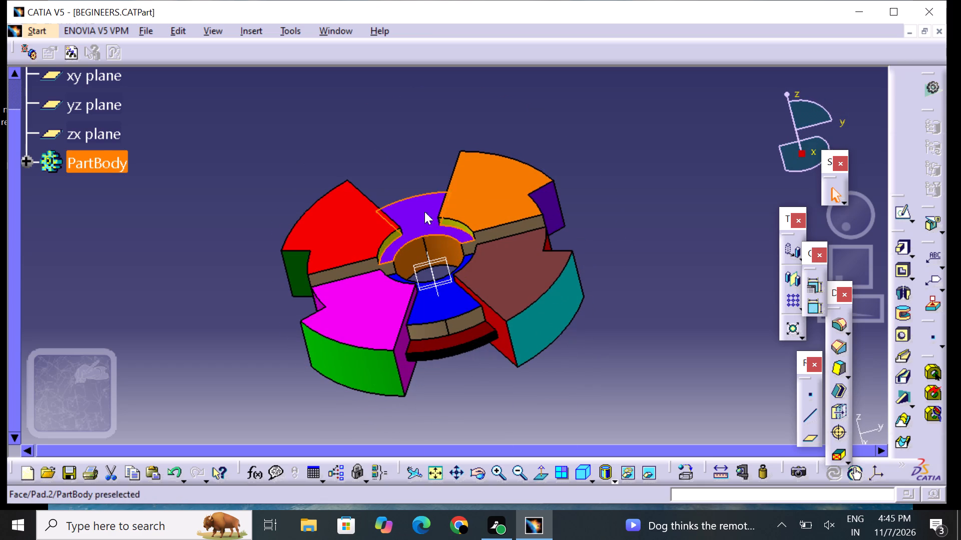
left_click(579, 274)
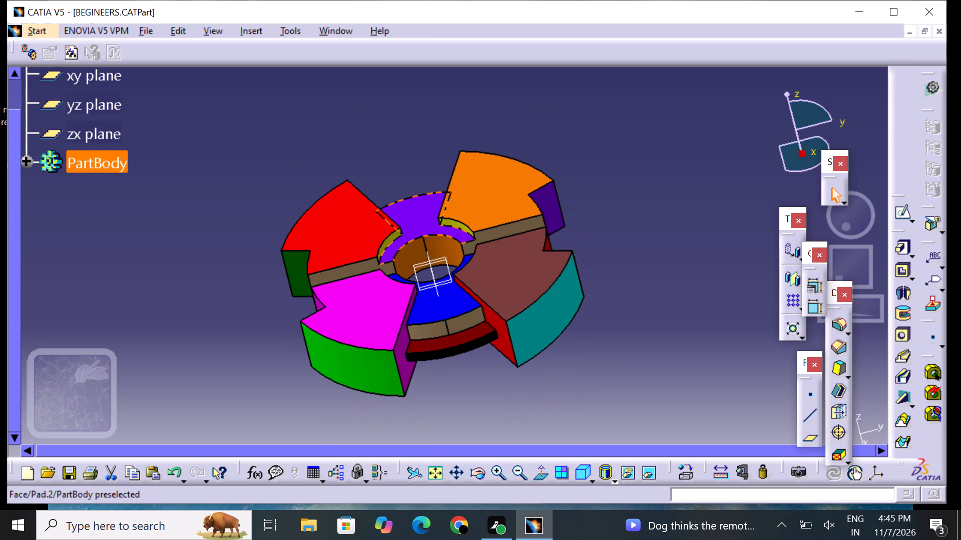
right_click(416, 223)
left_click(454, 267)
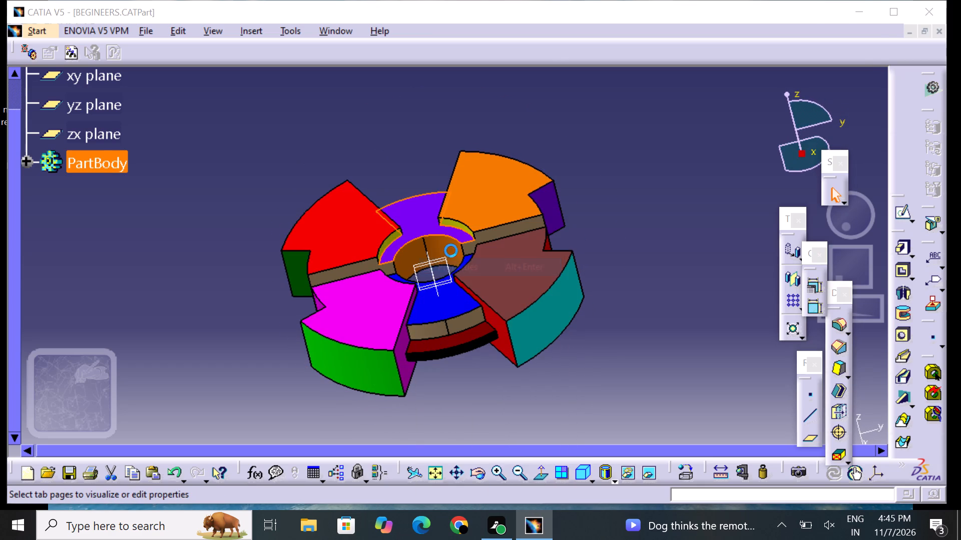
left_click_drag(593, 103, 593, 113)
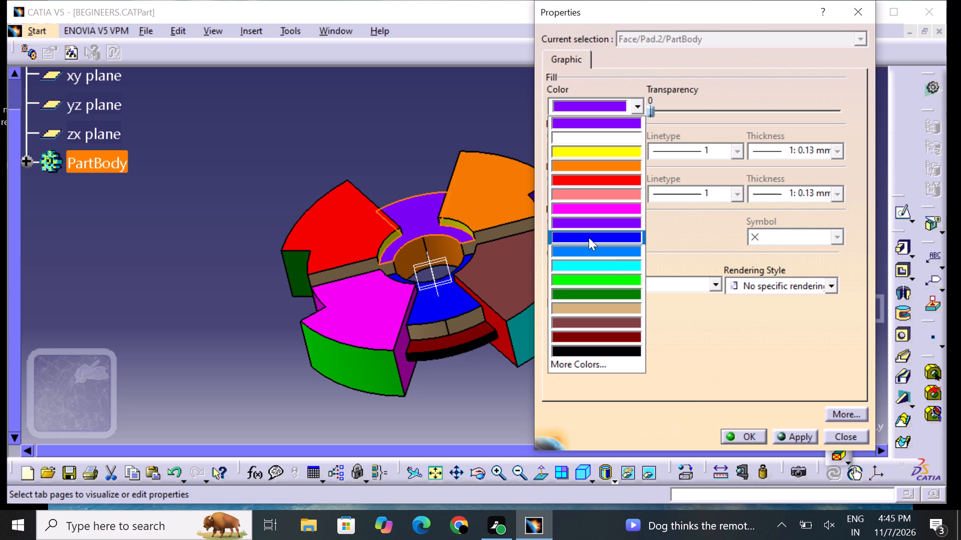
left_click(589, 237)
left_click(752, 439)
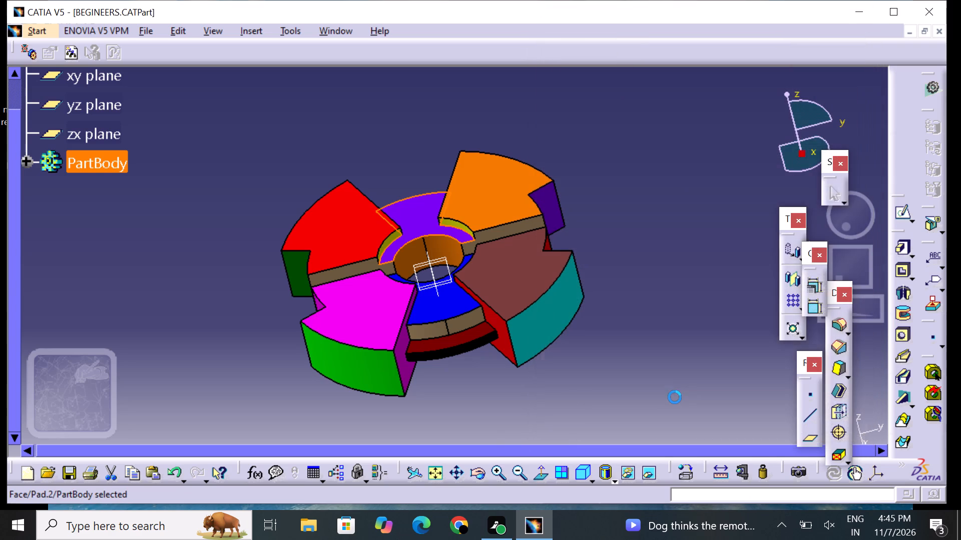
left_click(666, 396)
Examine the colors of the sector tops, recessed ring faces, notches and outer sides from all around the part.
middle_click_drag(609, 246, 409, 406)
right_click_drag(609, 245, 409, 406)
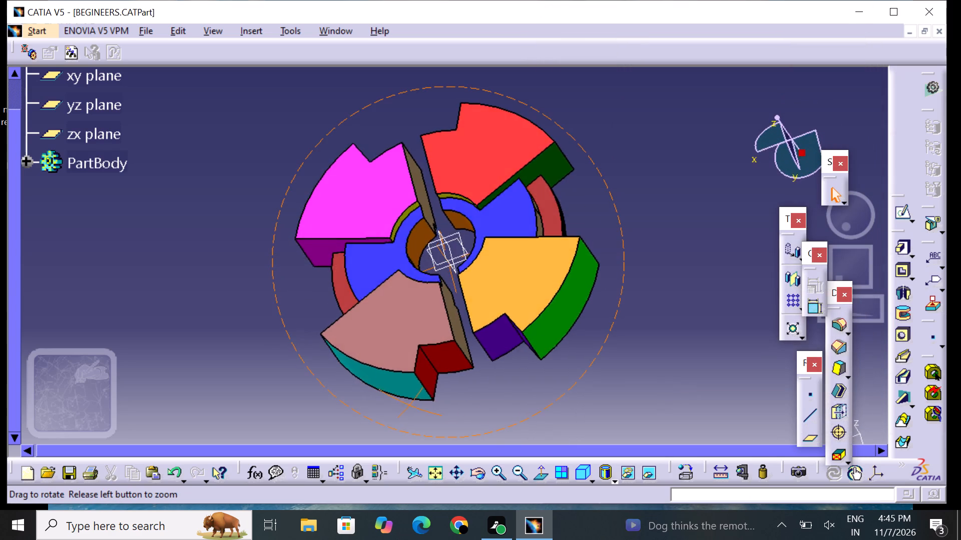
middle_click_drag(409, 406, 262, 380)
right_click_drag(409, 406, 262, 380)
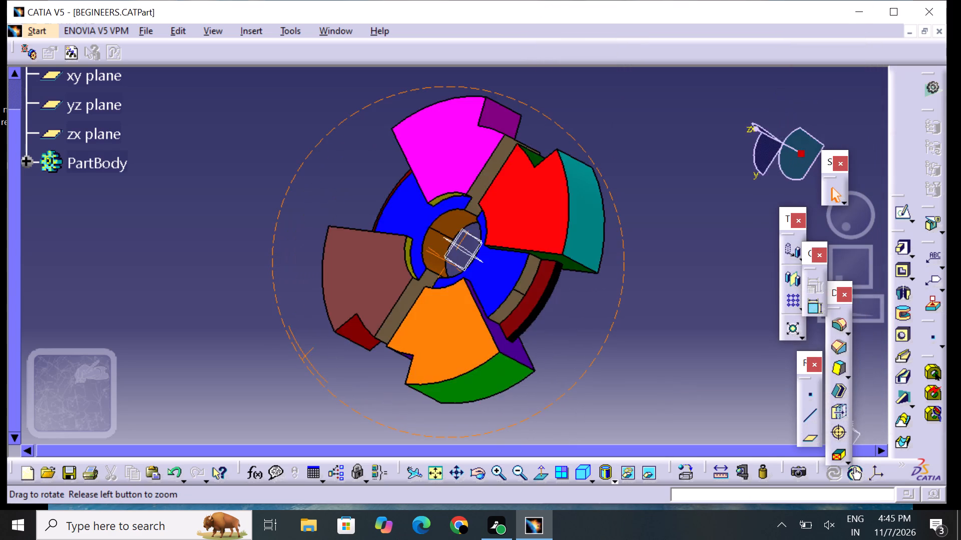
middle_click_drag(262, 380, 370, 358)
right_click_drag(262, 380, 370, 358)
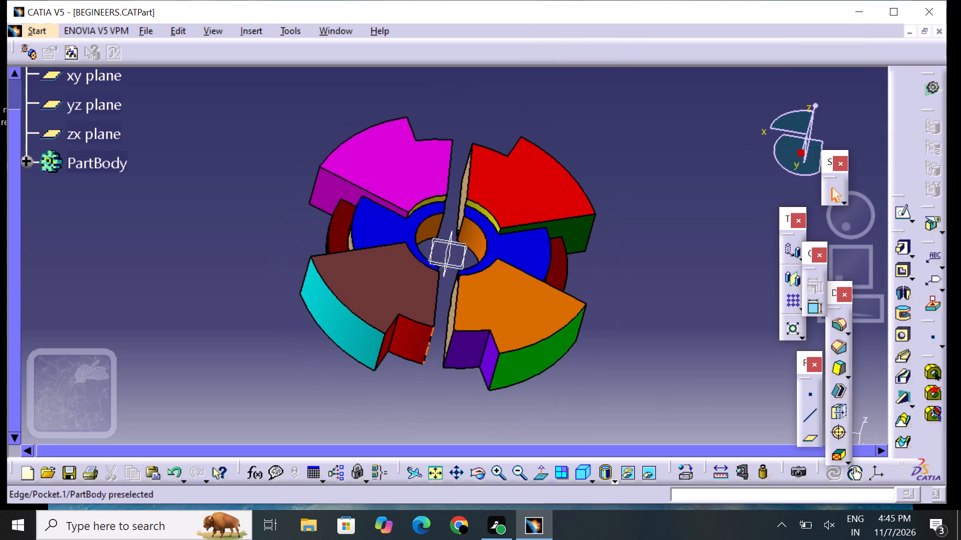
middle_click_drag(651, 314, 611, 212)
right_click_drag(650, 313, 610, 209)
scroll(262, 344, "up", 1)
middle_click_drag(263, 343, 264, 342)
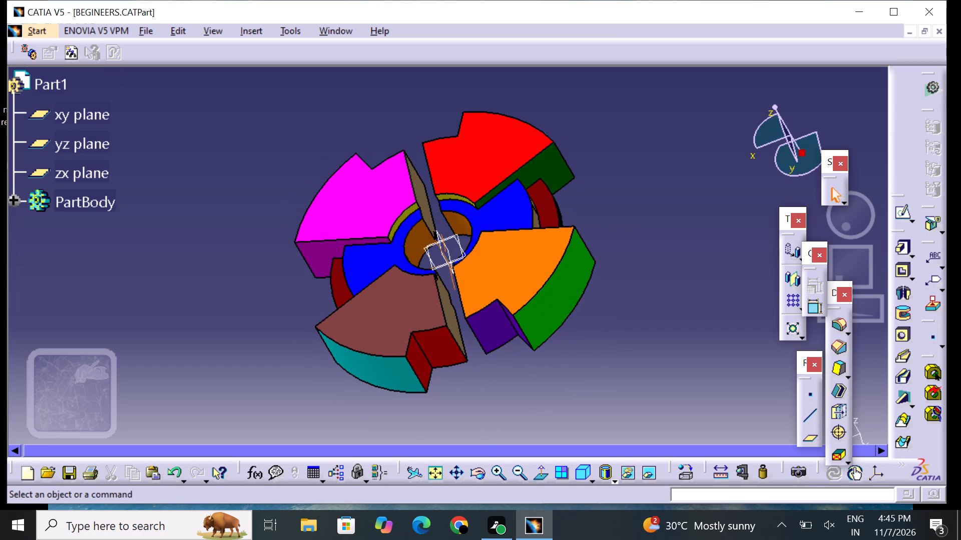
middle_click_drag(264, 342, 299, 289)
right_click_drag(264, 342, 313, 275)
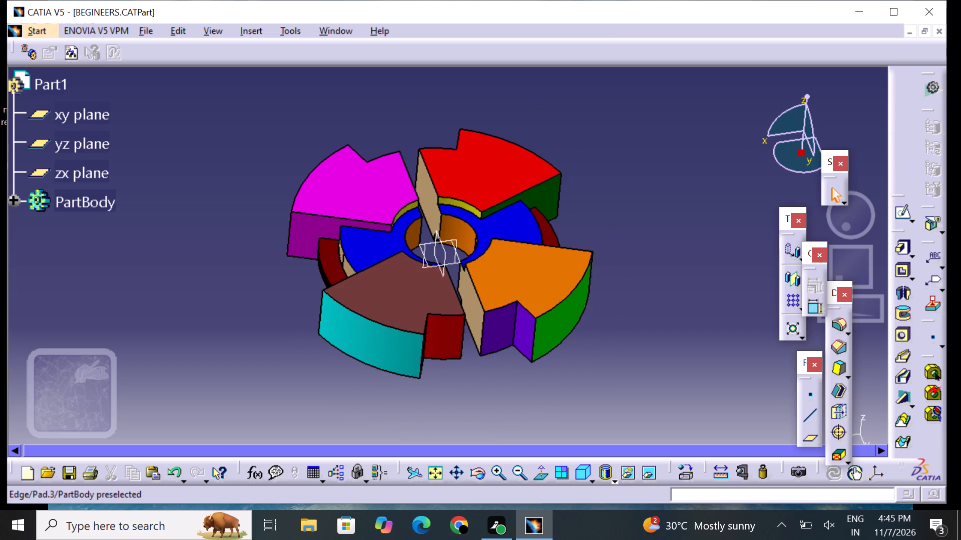
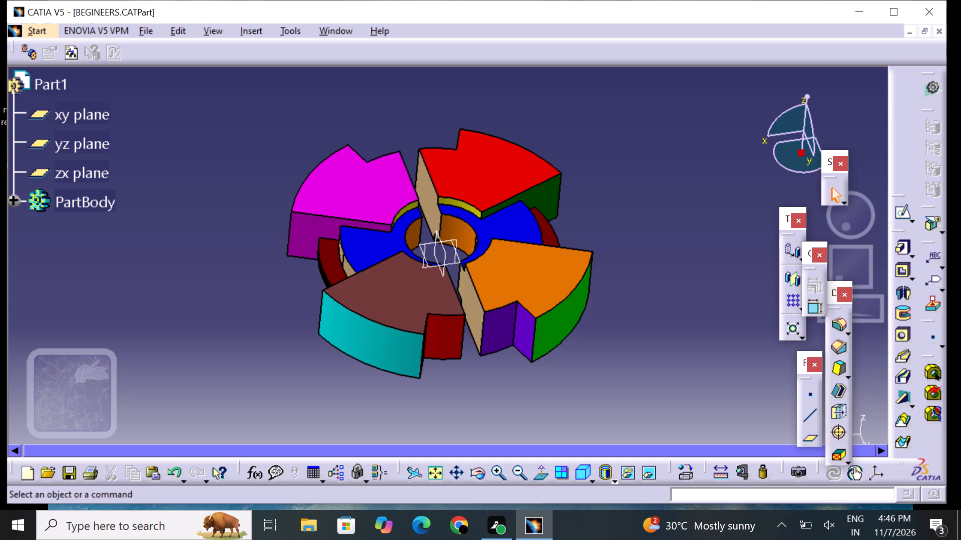
Examine the colors of the sector tops, outer sides, notches and recessed ring faces from low oblique and near-top views.
middle_click_drag(307, 369, 330, 346)
right_click_drag(320, 364, 330, 346)
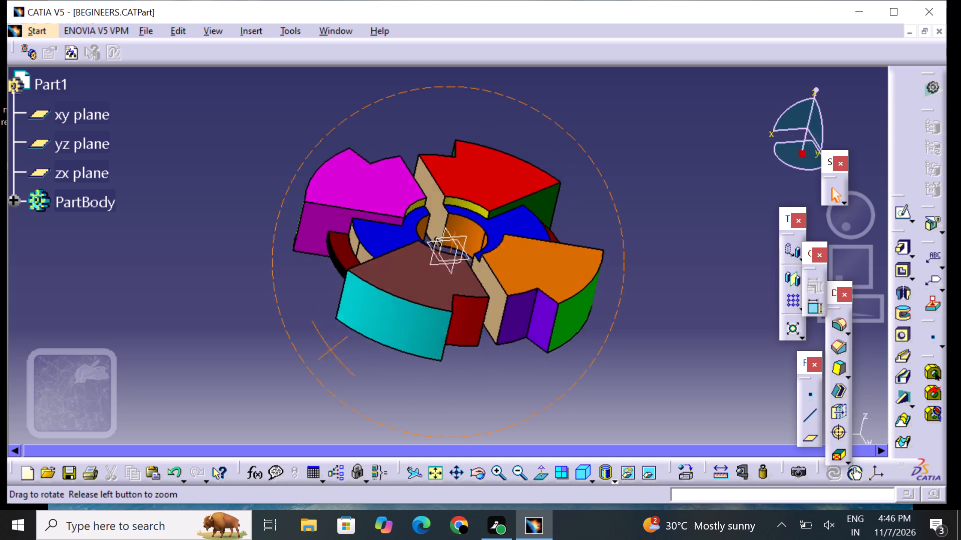
middle_click_drag(330, 346, 401, 347)
right_click_drag(330, 346, 409, 338)
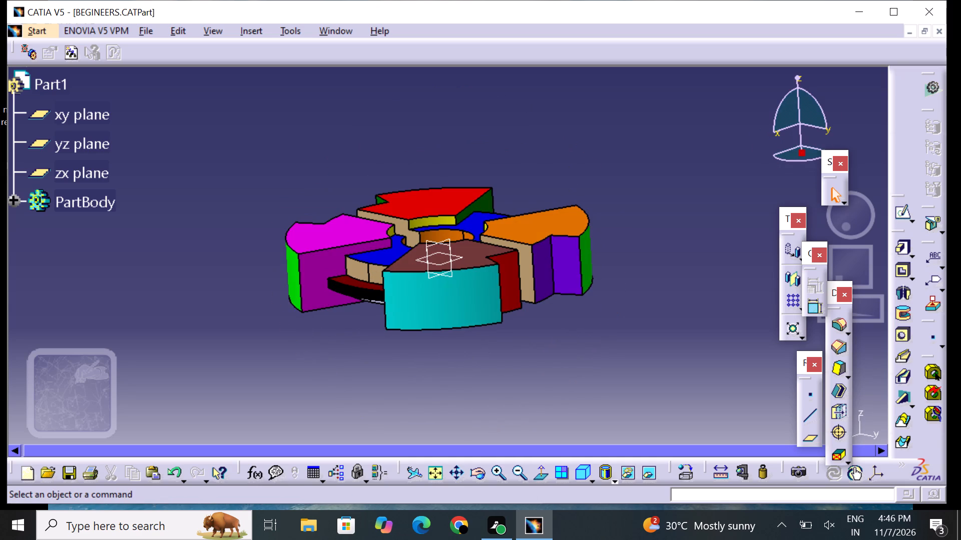
middle_click_drag(377, 146, 477, 313)
right_click_drag(377, 146, 477, 313)
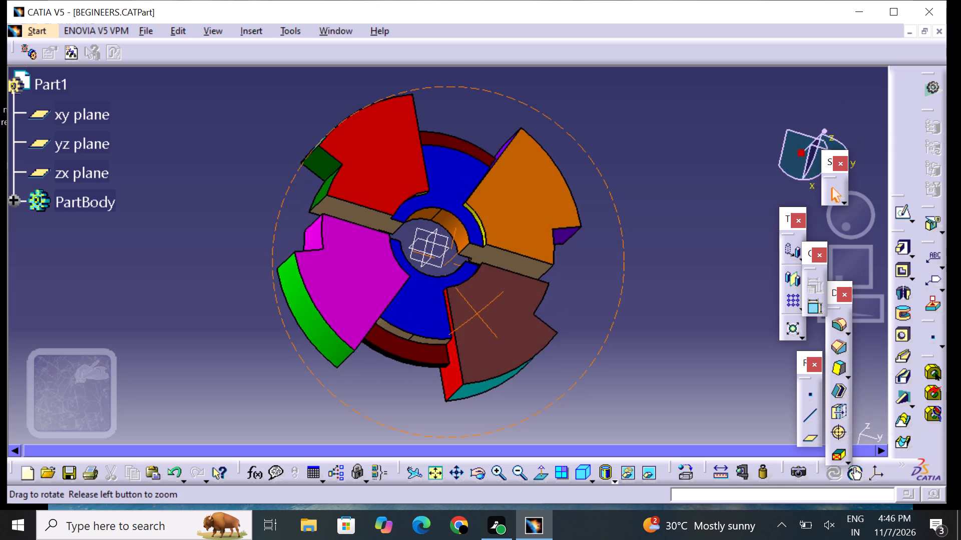
middle_click_drag(477, 313, 446, 314)
right_click_drag(477, 313, 420, 307)
middle_click_drag(620, 311, 572, 298)
right_click_drag(620, 310, 572, 298)
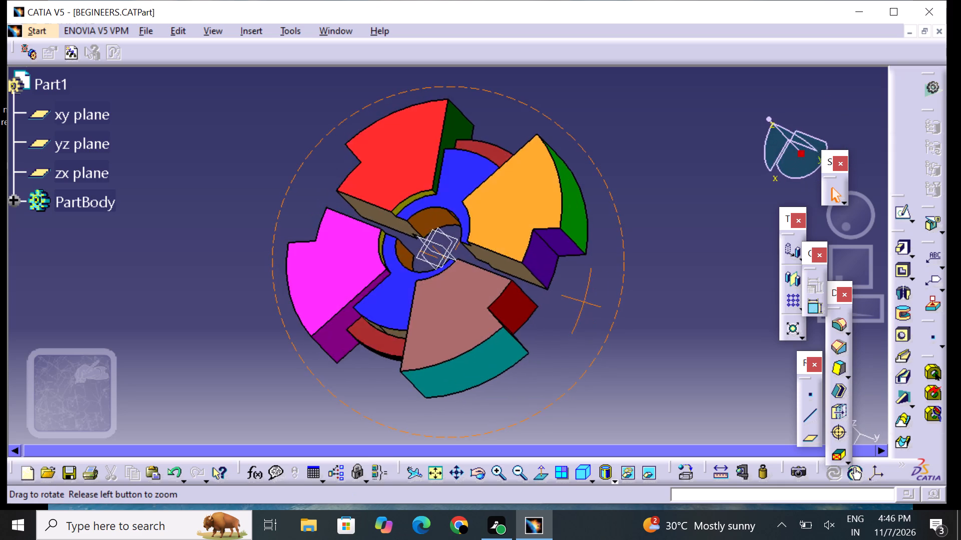
middle_click_drag(572, 298, 582, 294)
right_click_drag(572, 298, 582, 294)
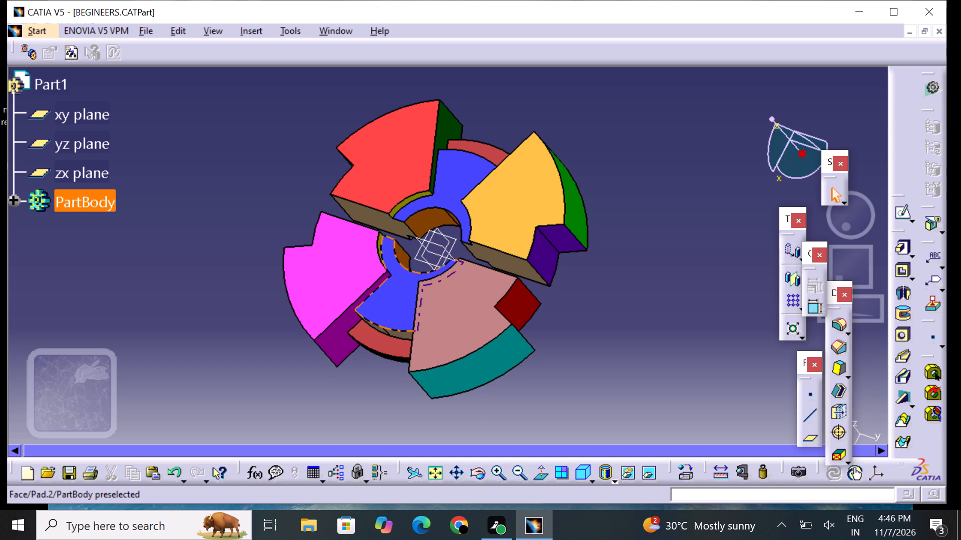
middle_click_drag(278, 342, 472, 423)
right_click_drag(278, 342, 472, 423)
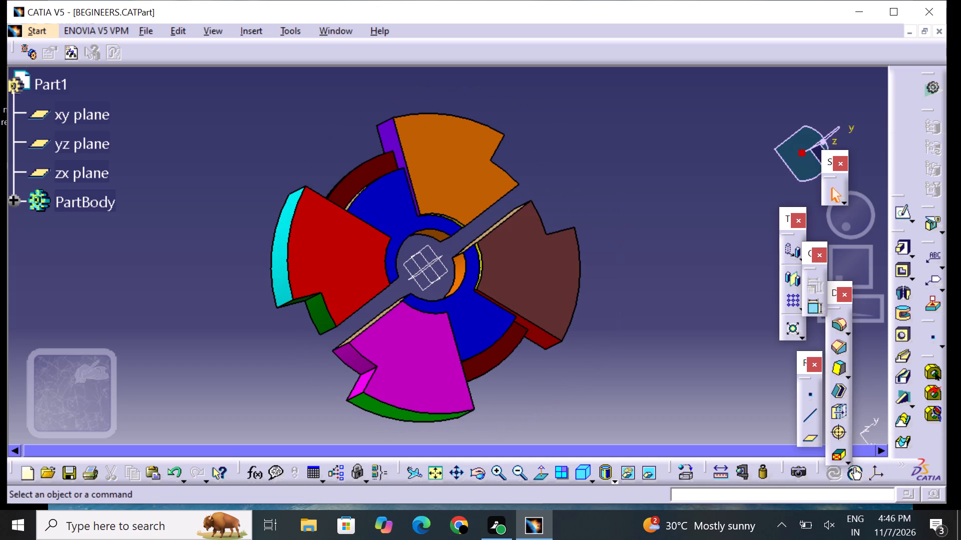
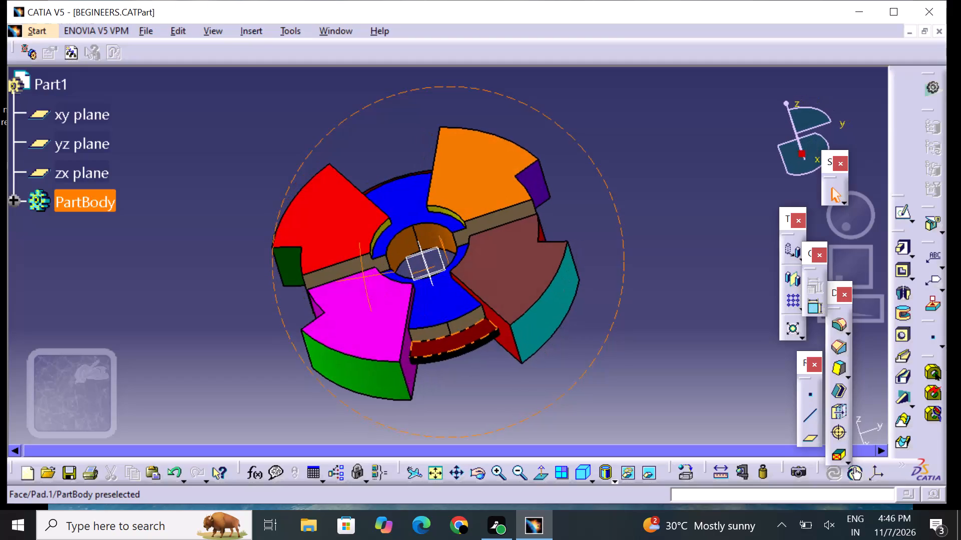
Examine the face colors of the sector tops, notches, outer sides, recessed ring and central bore from oblique and near-top views.
middle_click_drag(262, 260, 281, 312)
right_click_drag(262, 260, 282, 312)
middle_click_drag(300, 258, 367, 259)
middle_click_drag(314, 212, 345, 202)
right_click_drag(315, 211, 345, 202)
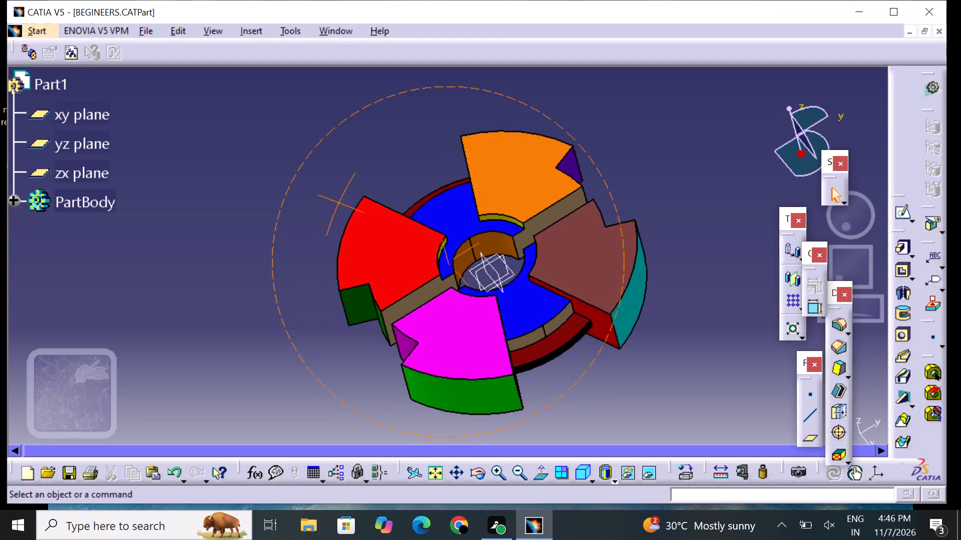
middle_click_drag(345, 202, 426, 262)
right_click_drag(345, 202, 430, 264)
middle_click_drag(616, 340, 616, 341)
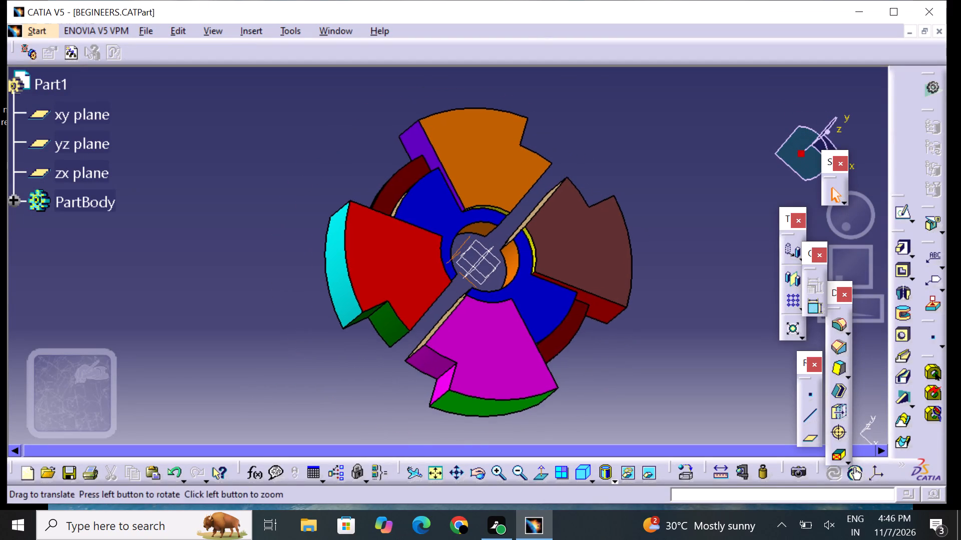
middle_click_drag(616, 341, 604, 365)
right_click_drag(616, 341, 604, 365)
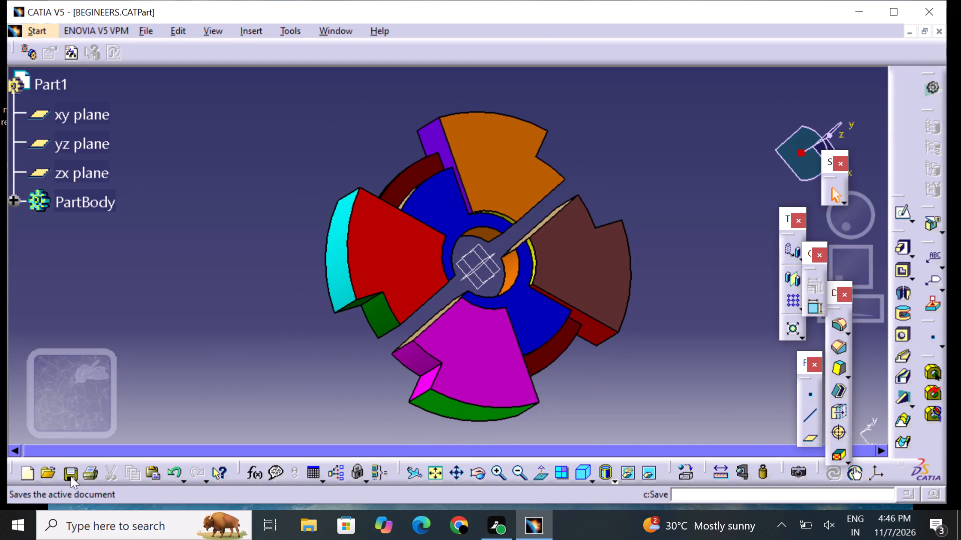
Save the colored BEGINEERS part document.
left_click(71, 474)
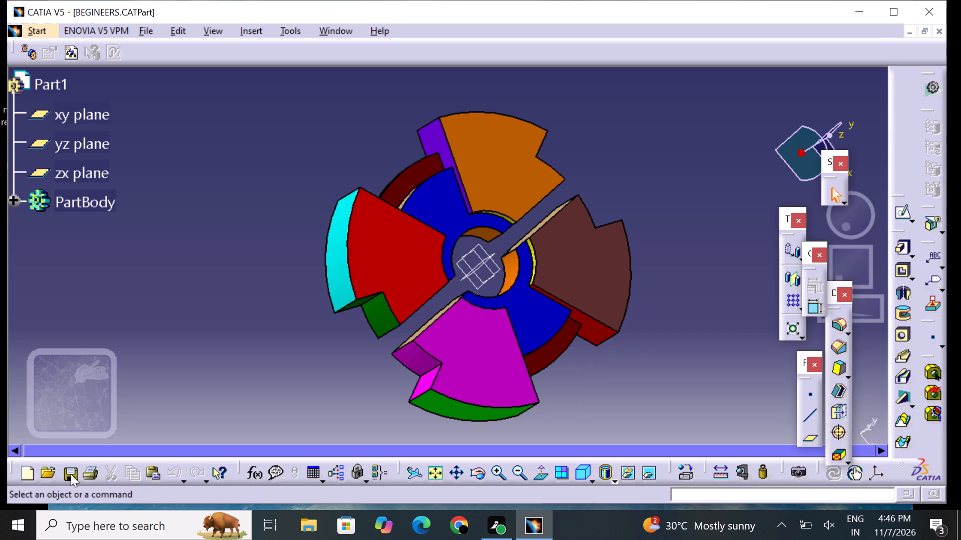
Print the current view of the colored four-sector part.
left_click(87, 478)
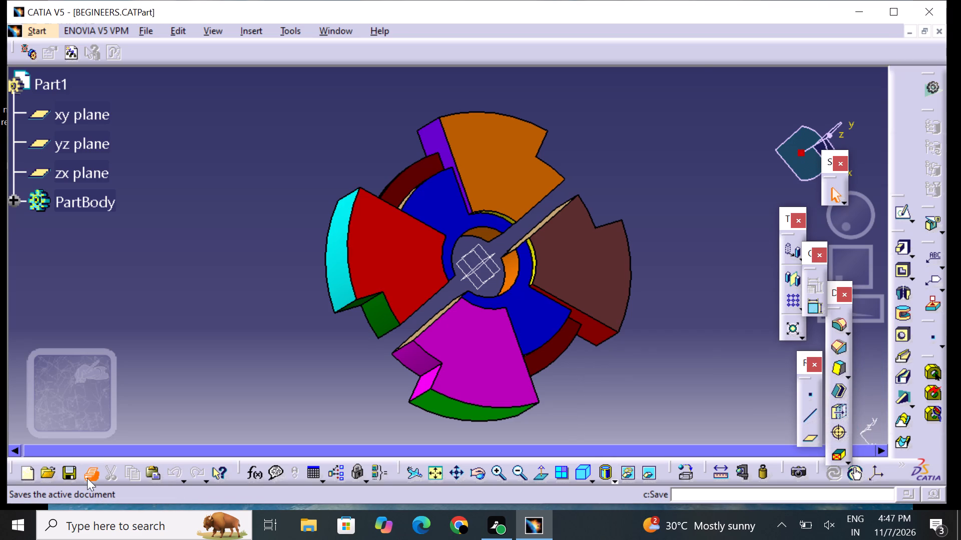
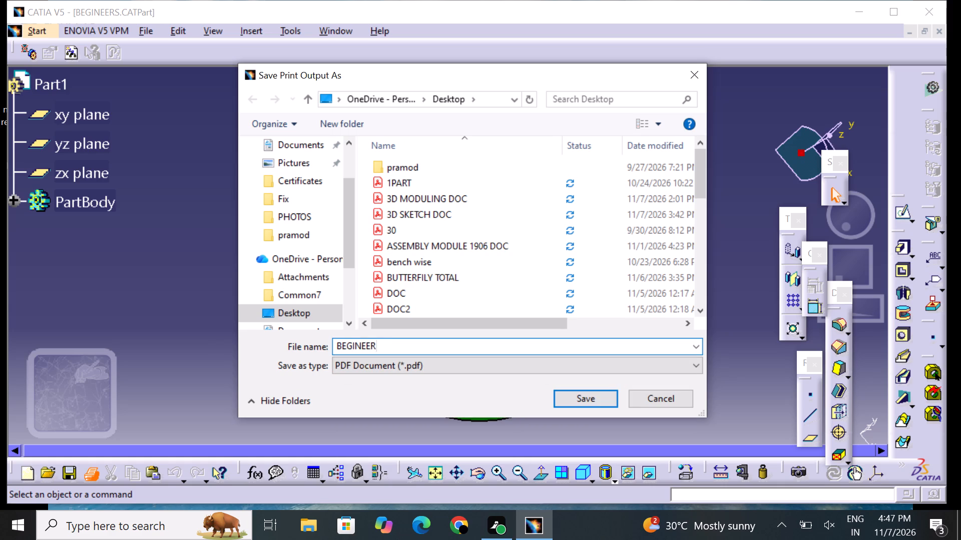
Save the print output as a PDF document named BEGINEER DOC in the Desktop folder.
key("Return")
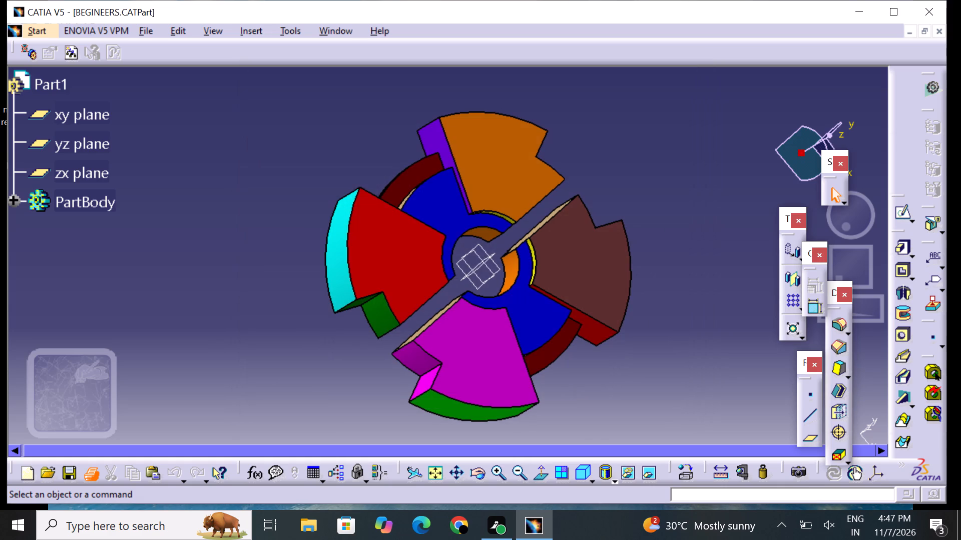
Examine the colored sector tops, outer sides, notches and central bore of the part from oblique and near-top views.
middle_click_drag(578, 372, 579, 372)
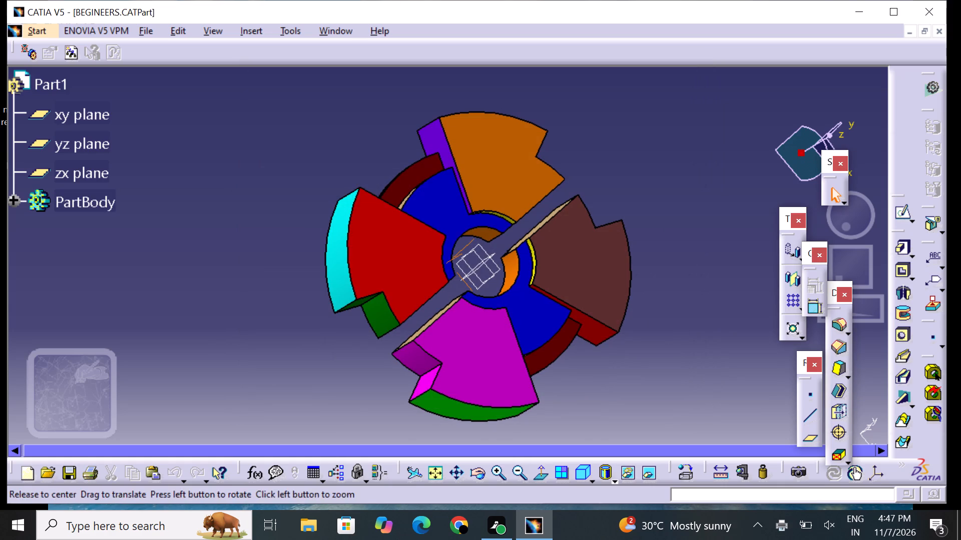
middle_click_drag(579, 372, 535, 324)
right_click_drag(579, 372, 535, 324)
middle_click_drag(551, 354, 524, 333)
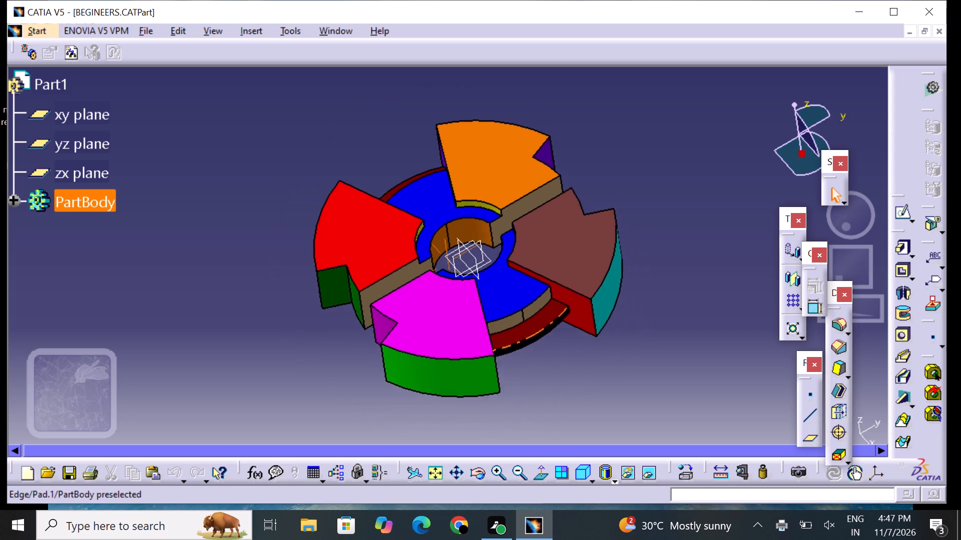
middle_click_drag(524, 333, 522, 331)
middle_click_drag(312, 206, 382, 286)
right_click_drag(312, 223, 382, 286)
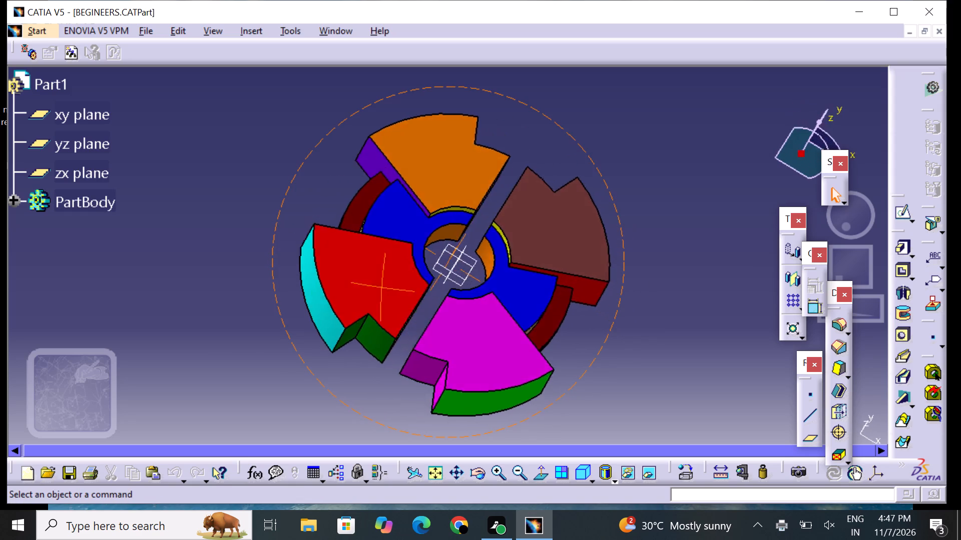
middle_click_drag(382, 286, 343, 227)
right_click_drag(382, 286, 333, 229)
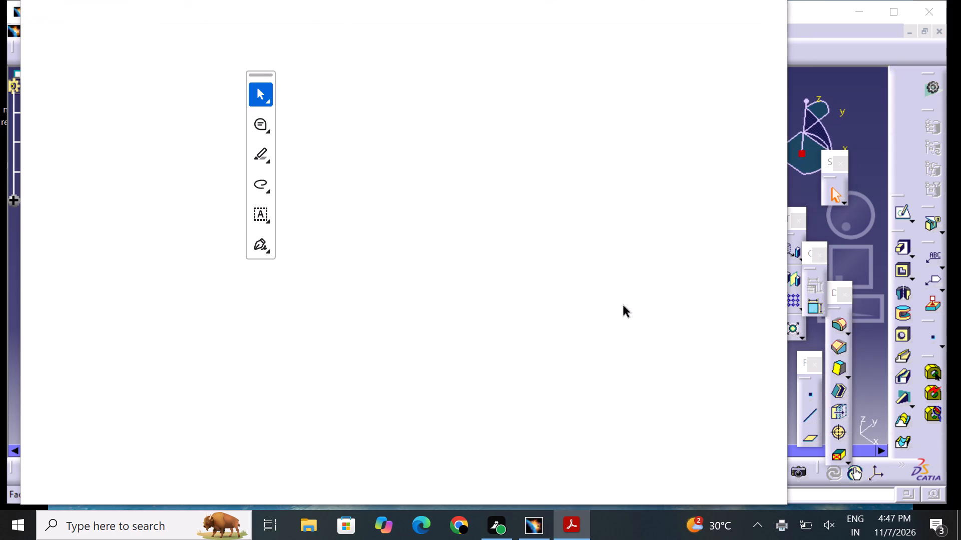
Check the printed part view in BEGINEER DOC.pdf in Adobe Acrobat and close the document window.
scroll(538, 267, "down", 1)
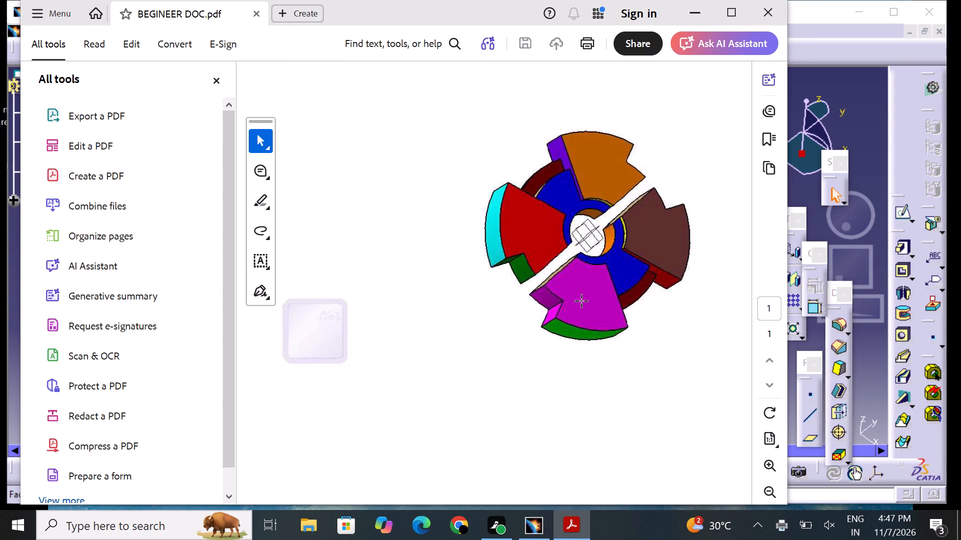
left_click(766, 14)
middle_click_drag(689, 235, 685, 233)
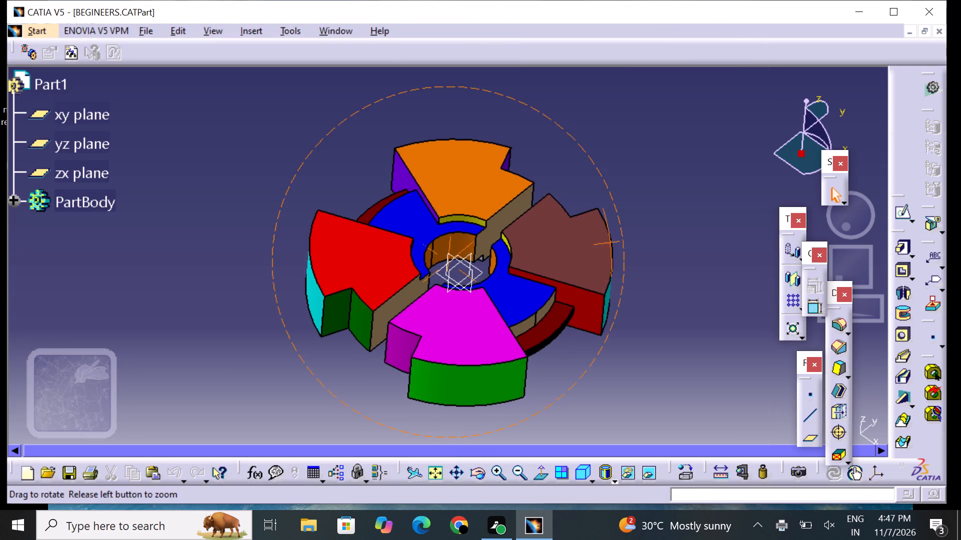